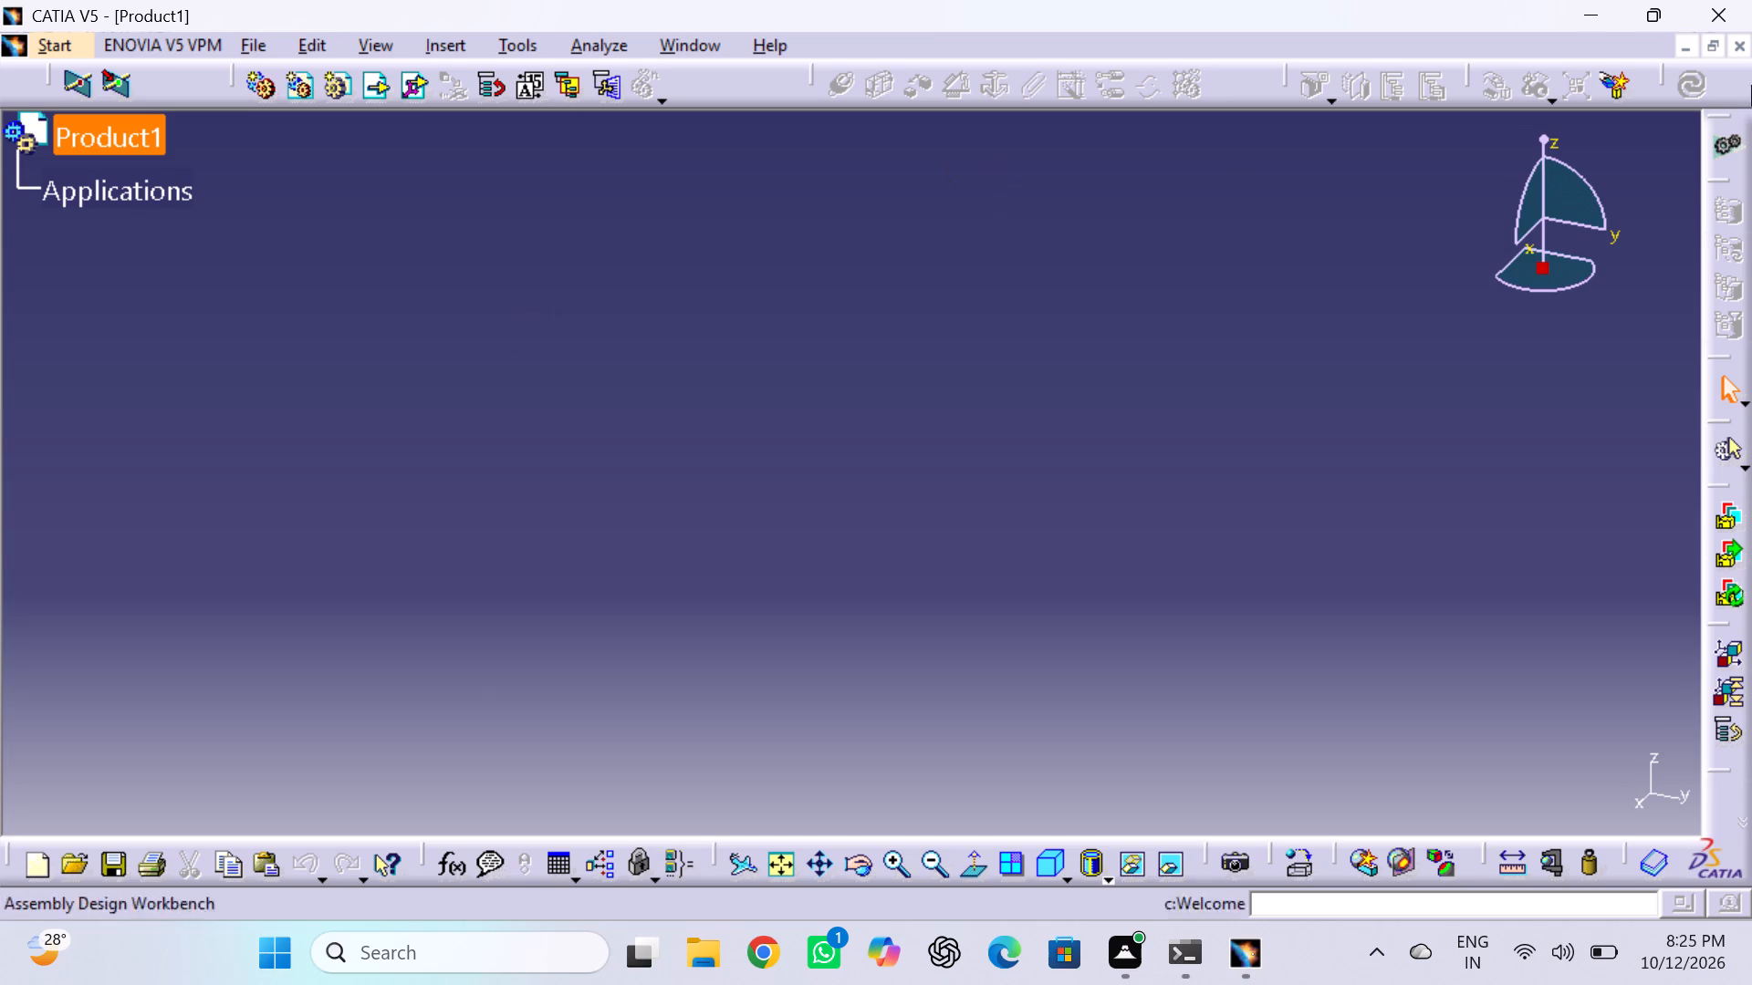
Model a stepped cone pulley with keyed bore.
Close the empty Product1 assembly document.
{"action": "left_click", "coordinate": [1738, 49]}
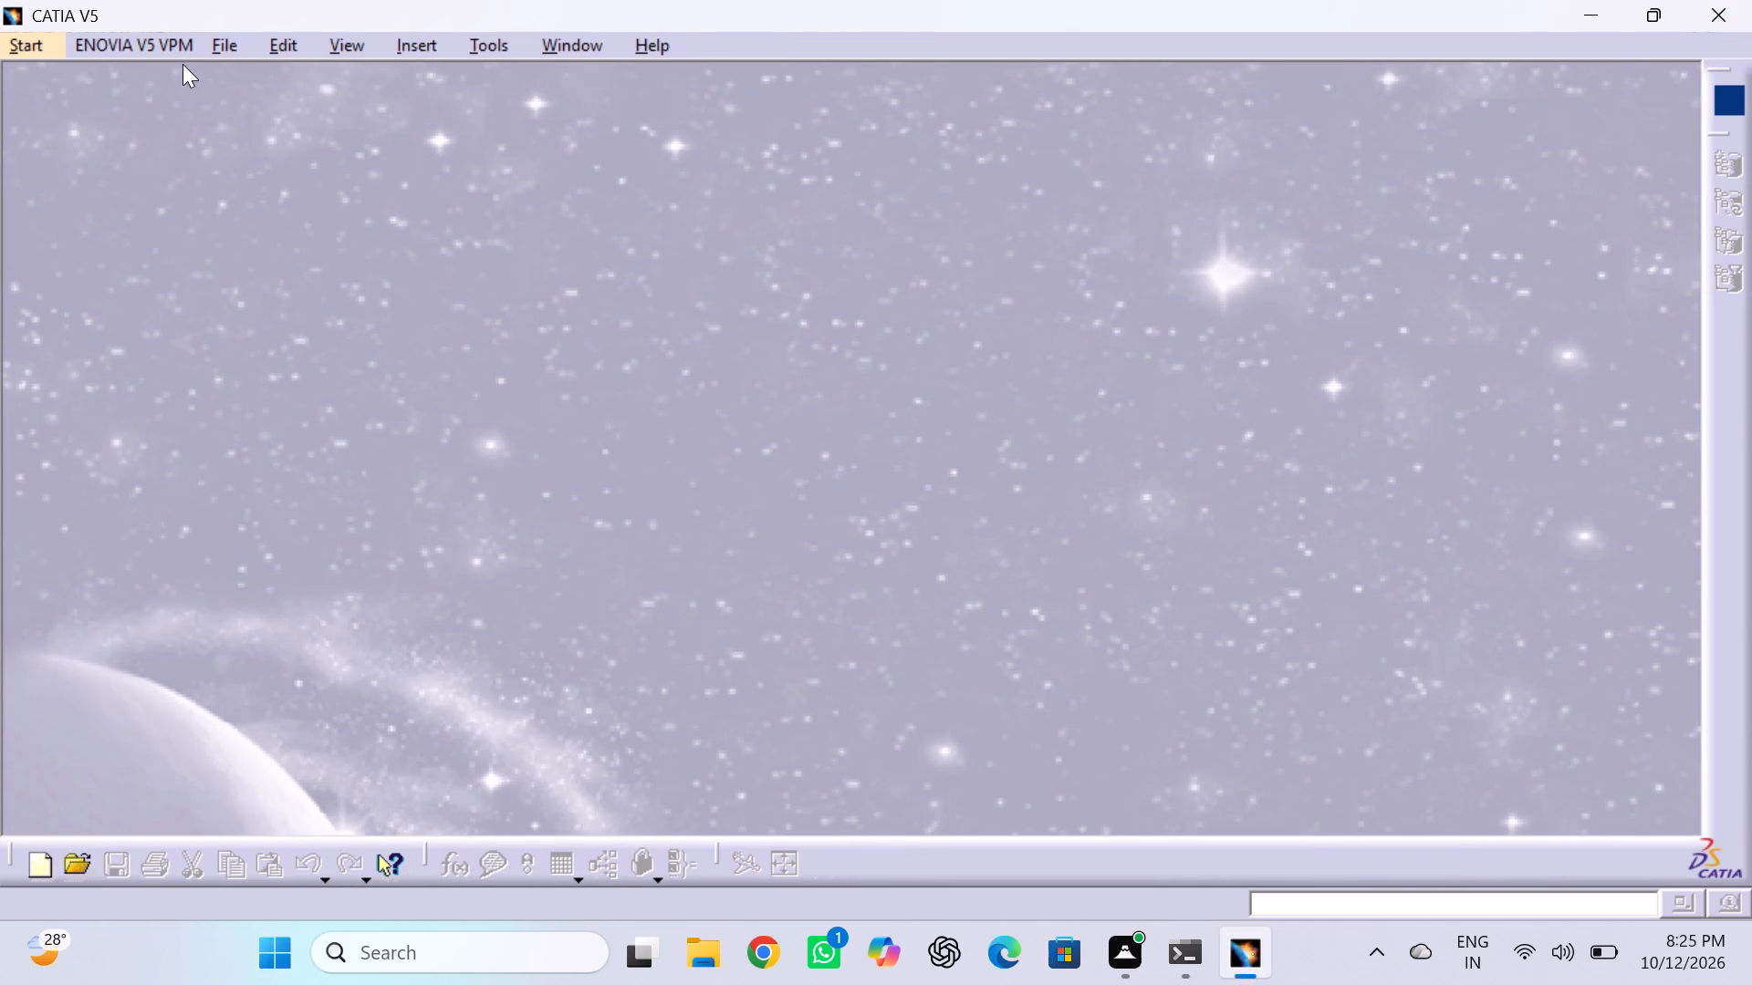
Create a new Part Design part named Part1 with hybrid design and a geometrical set enabled.
{"action": "left_click", "coordinate": [28, 53]}
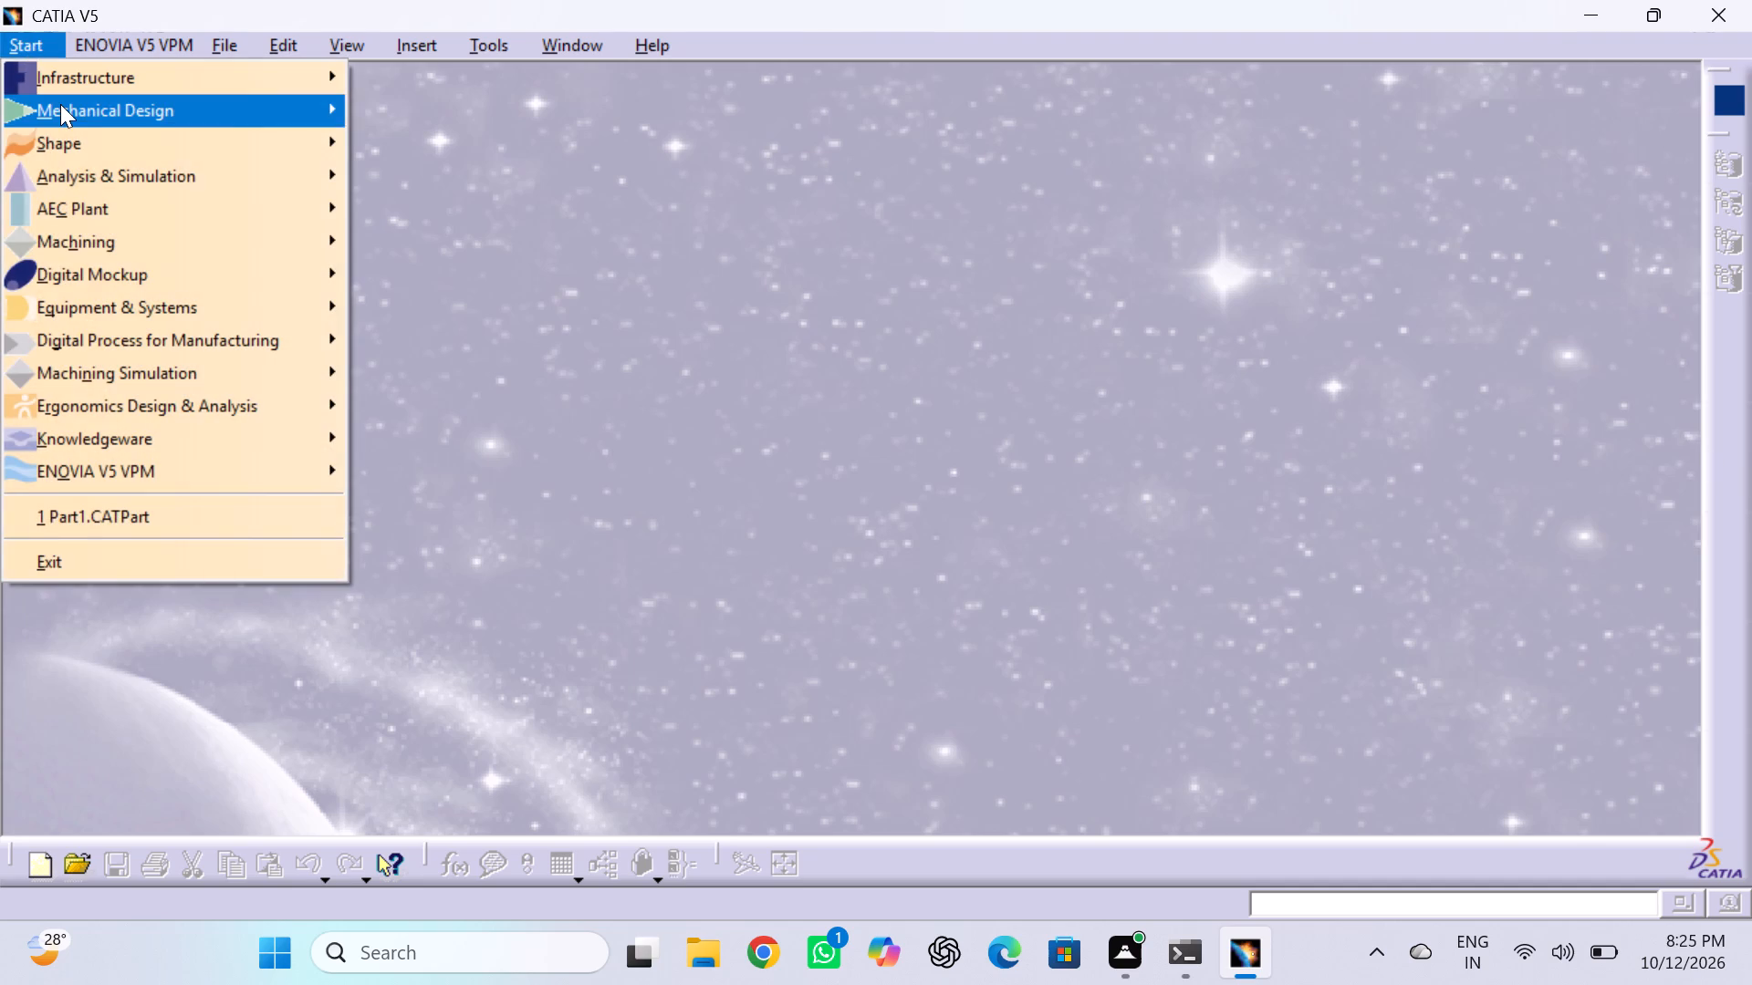
{"action": "left_click", "coordinate": [60, 104]}
{"action": "left_click", "coordinate": [508, 119]}
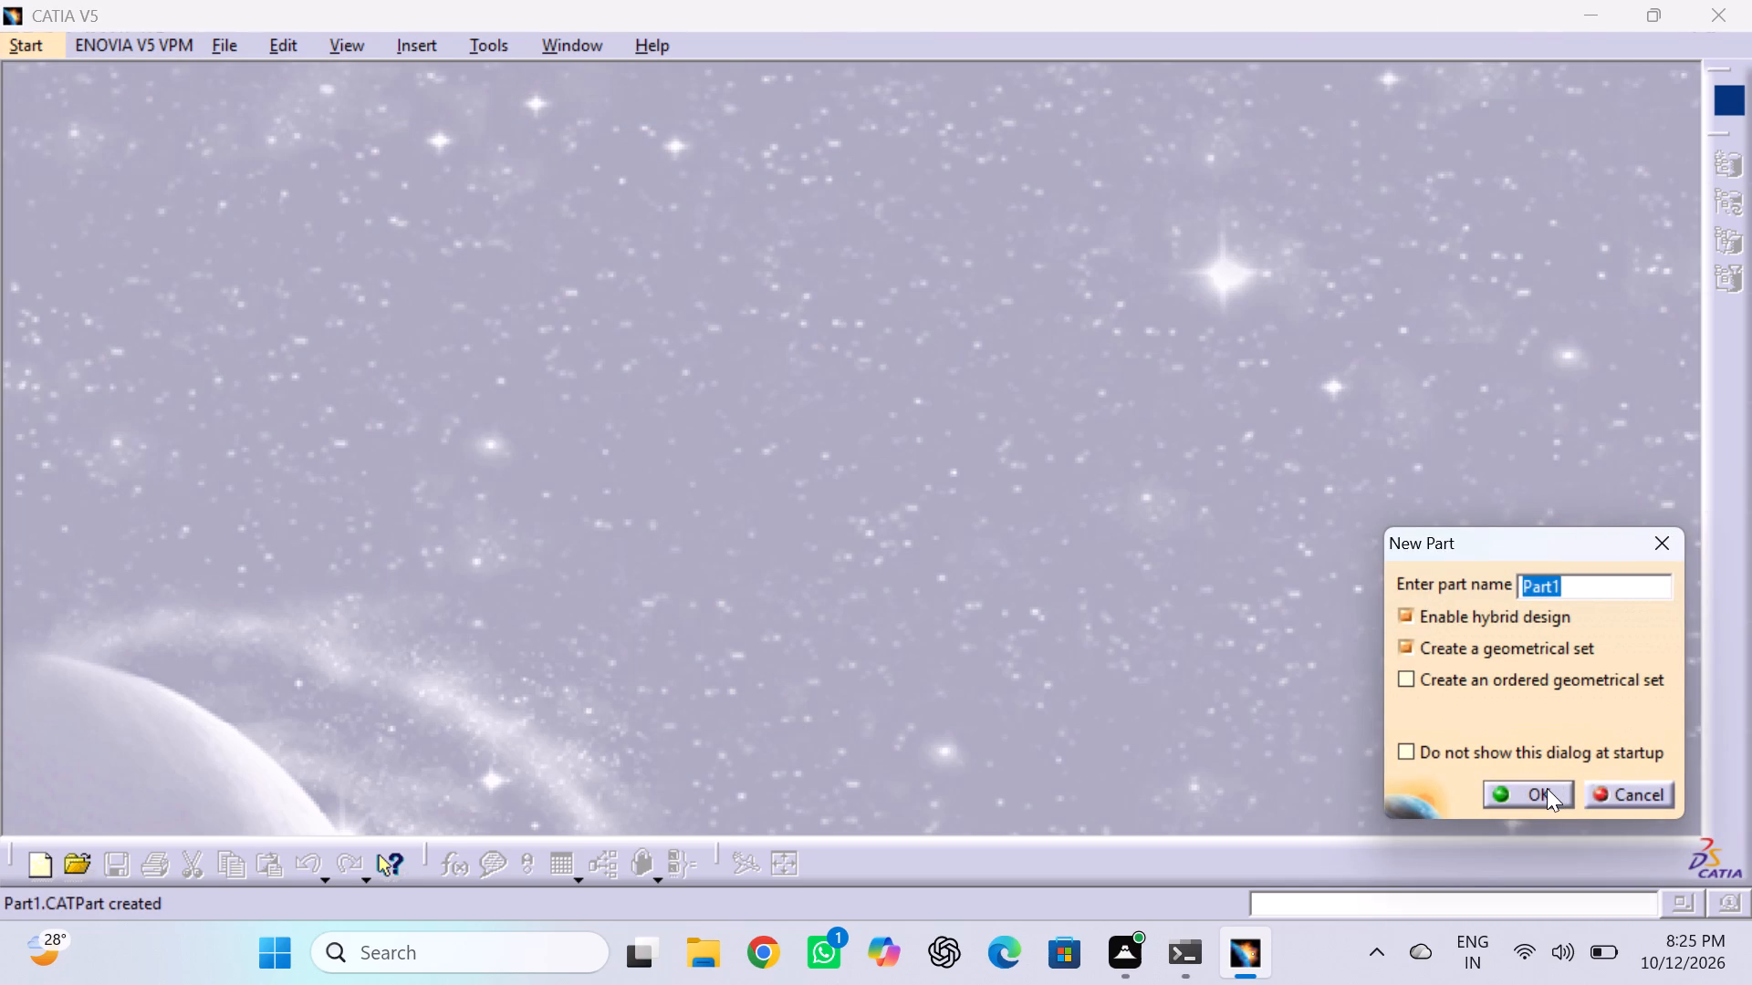
{"action": "left_click", "coordinate": [1547, 788]}
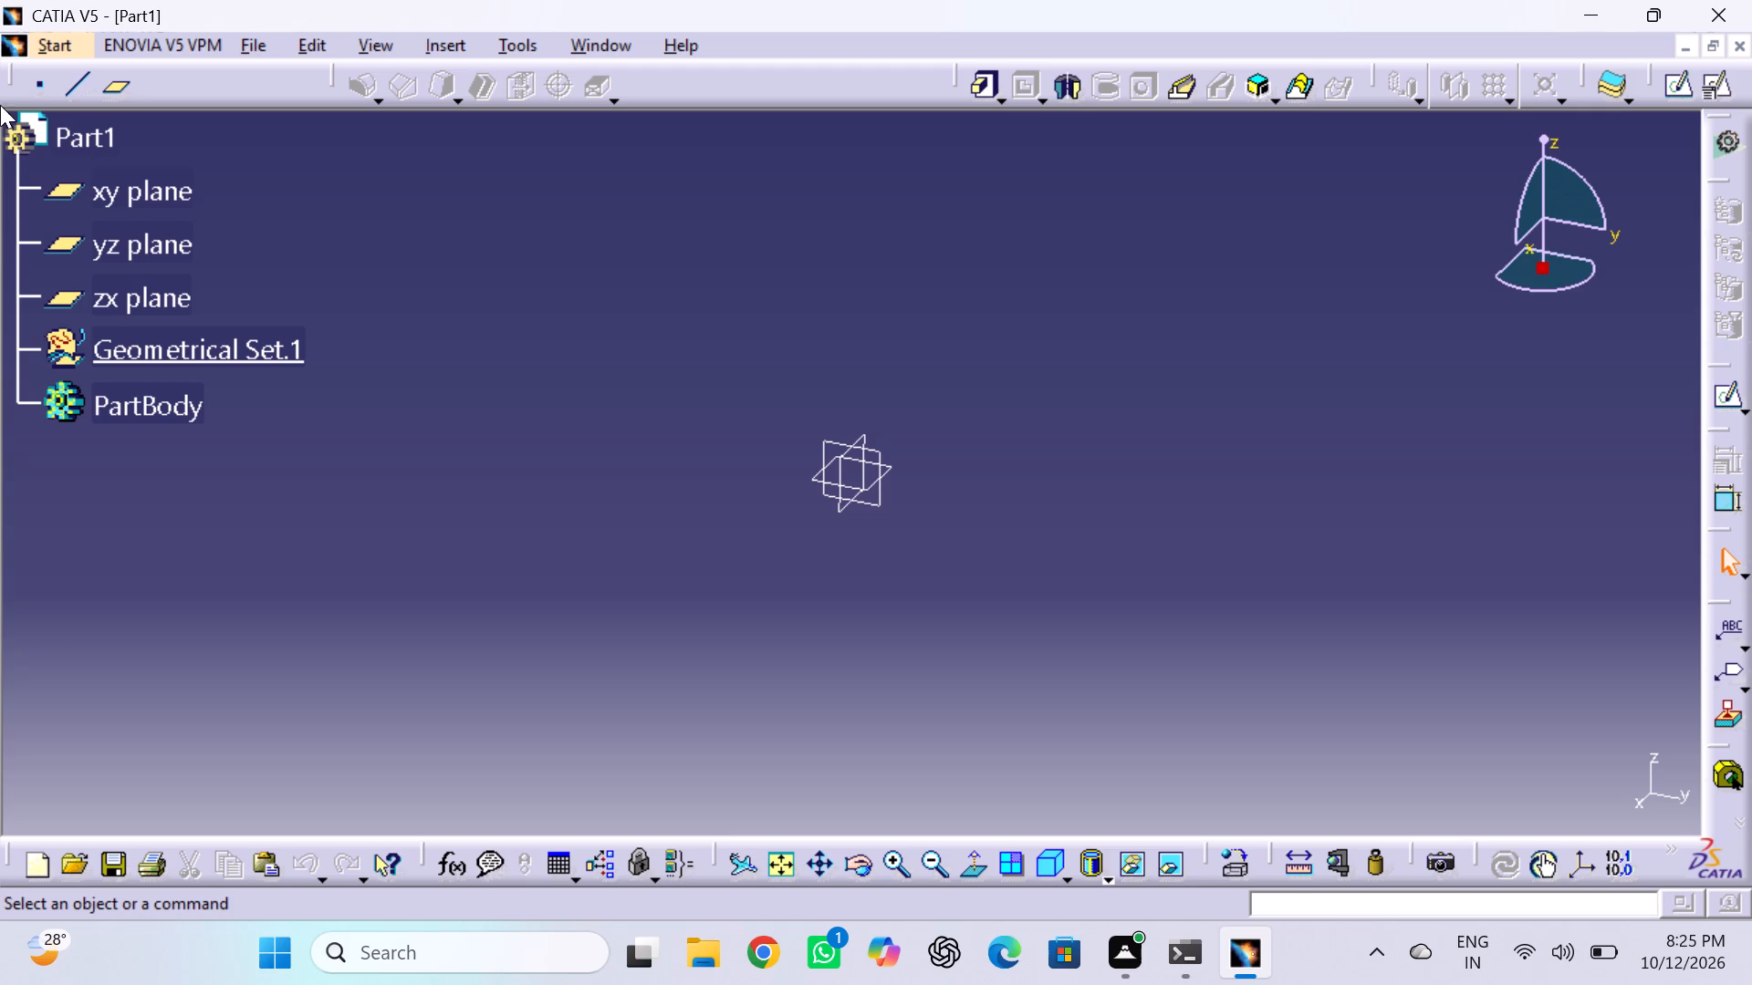
Open a new sketch on the yz plane.
{"action": "double_click", "coordinate": [137, 230]}
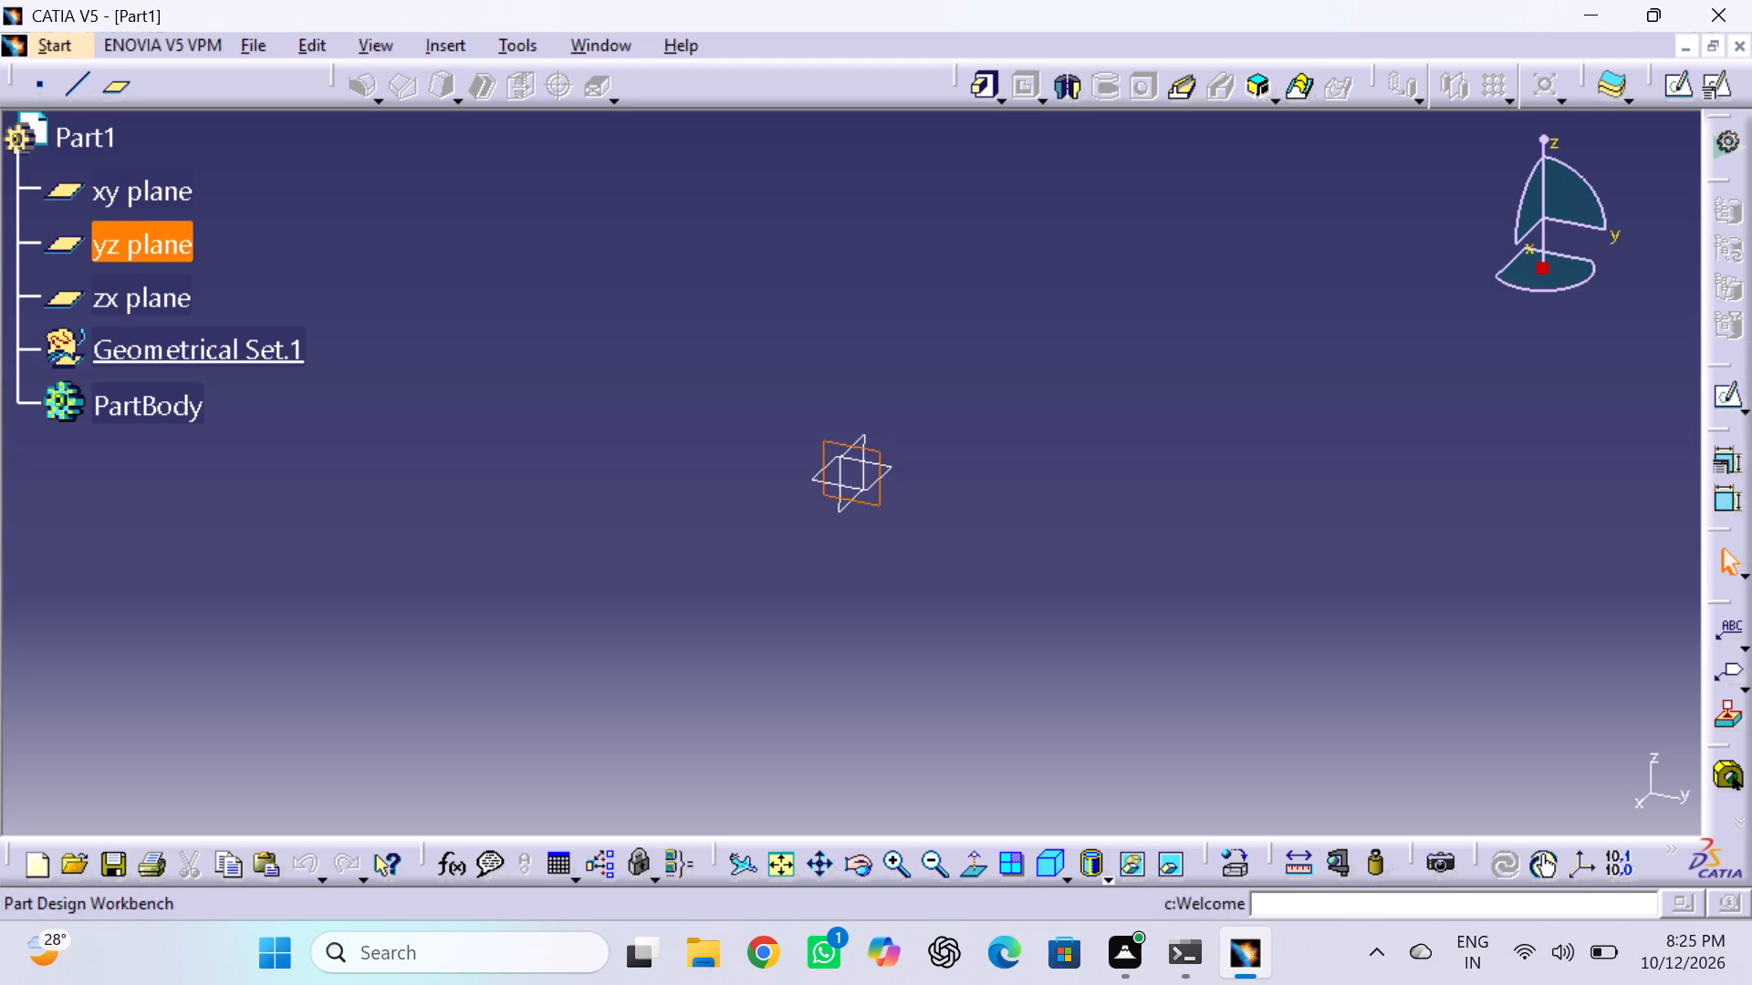
{"action": "left_click", "coordinate": [1677, 92]}
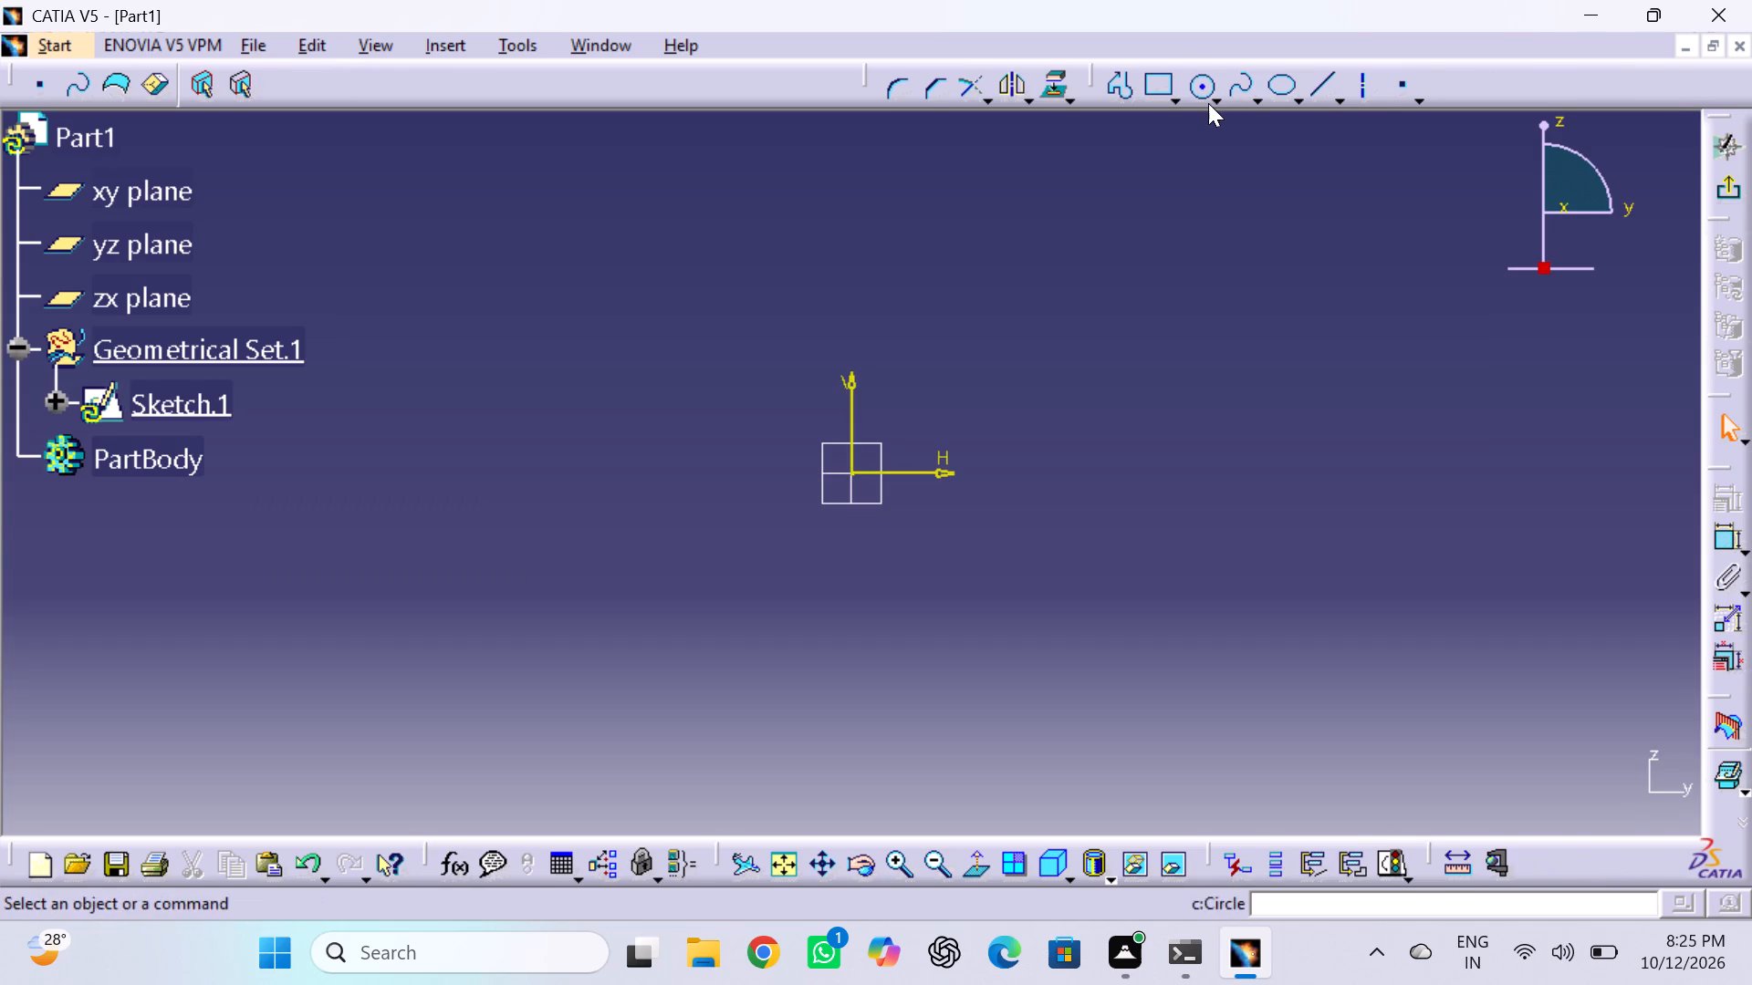
Begin a Profile on the vertical axis about 24 mm above the origin, with a long horizontal line and a vertical line up about 10 mm.
{"action": "double_click", "coordinate": [1121, 93]}
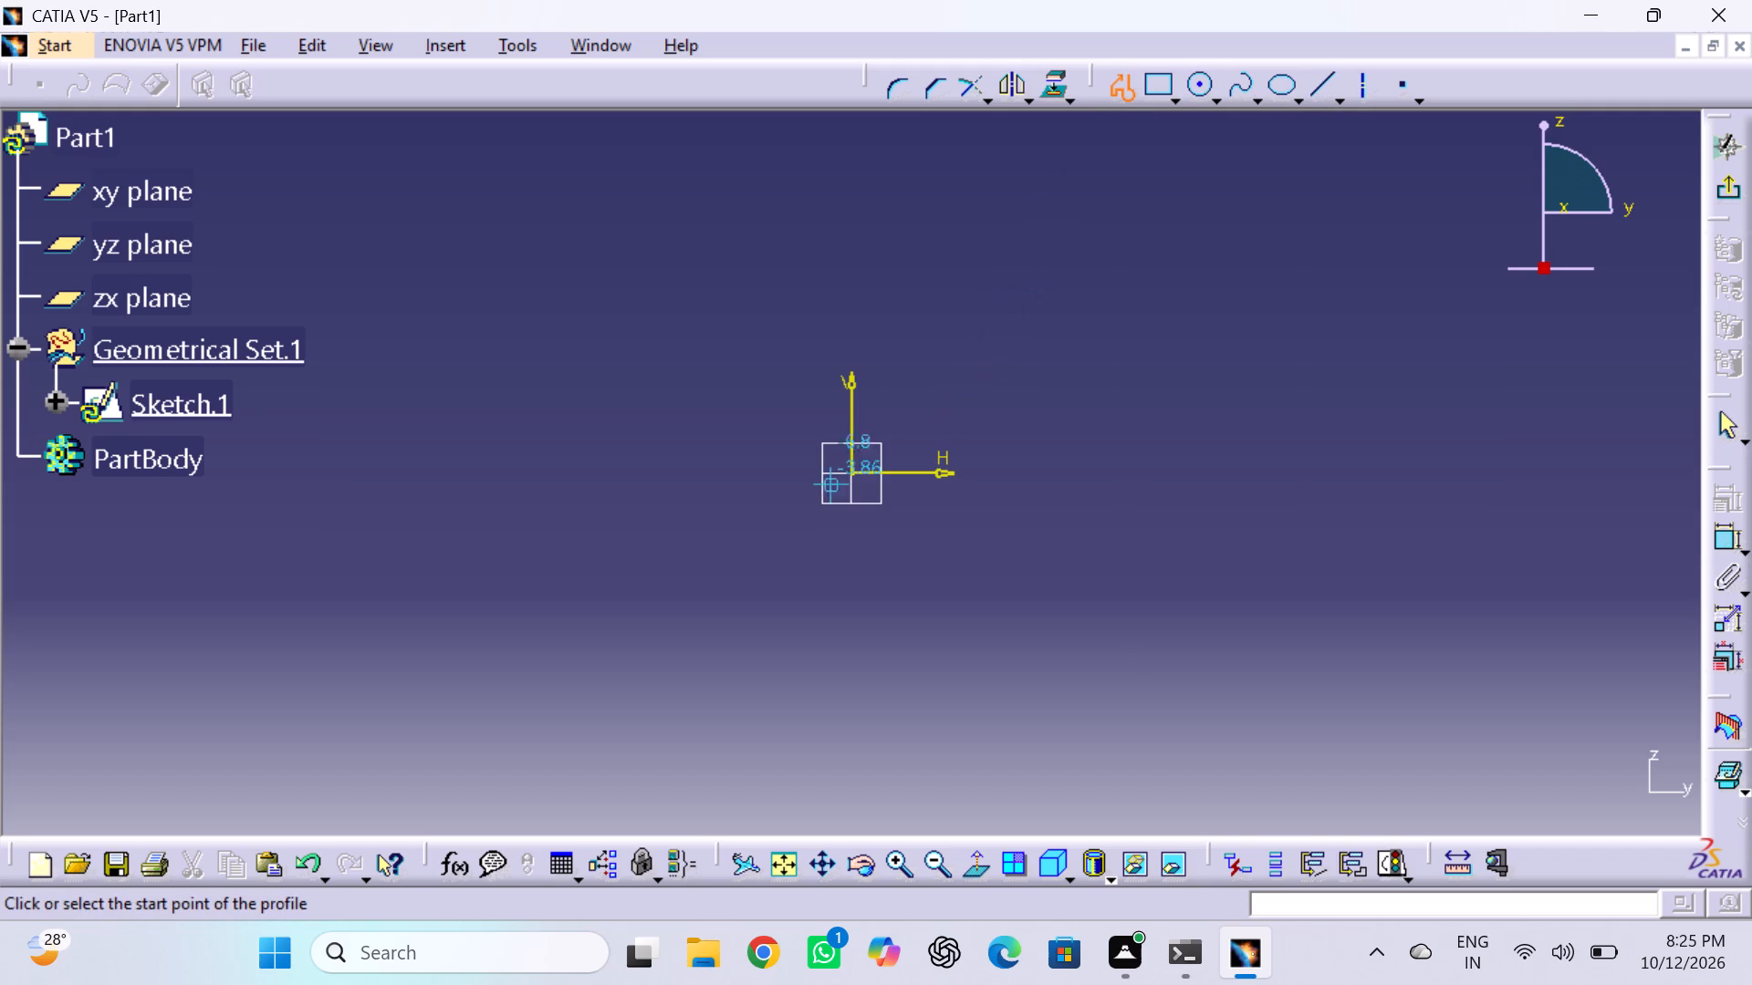
{"action": "left_click", "coordinate": [853, 399]}
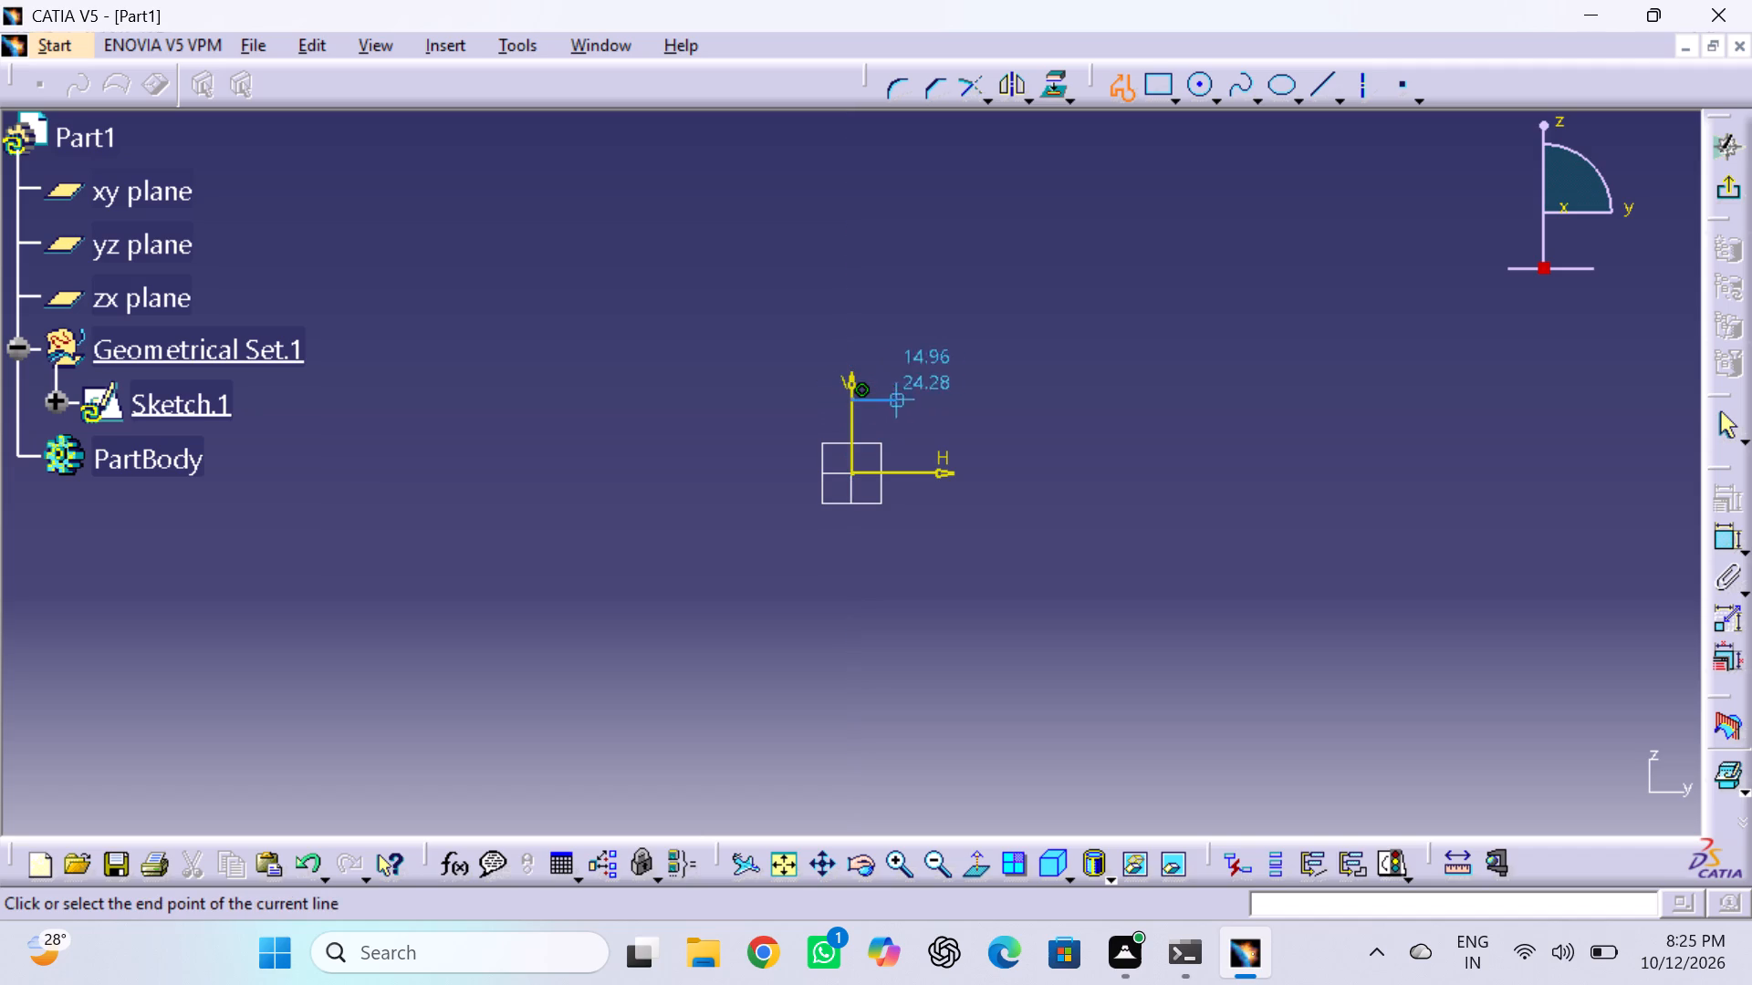
{"action": "left_click", "coordinate": [1121, 395]}
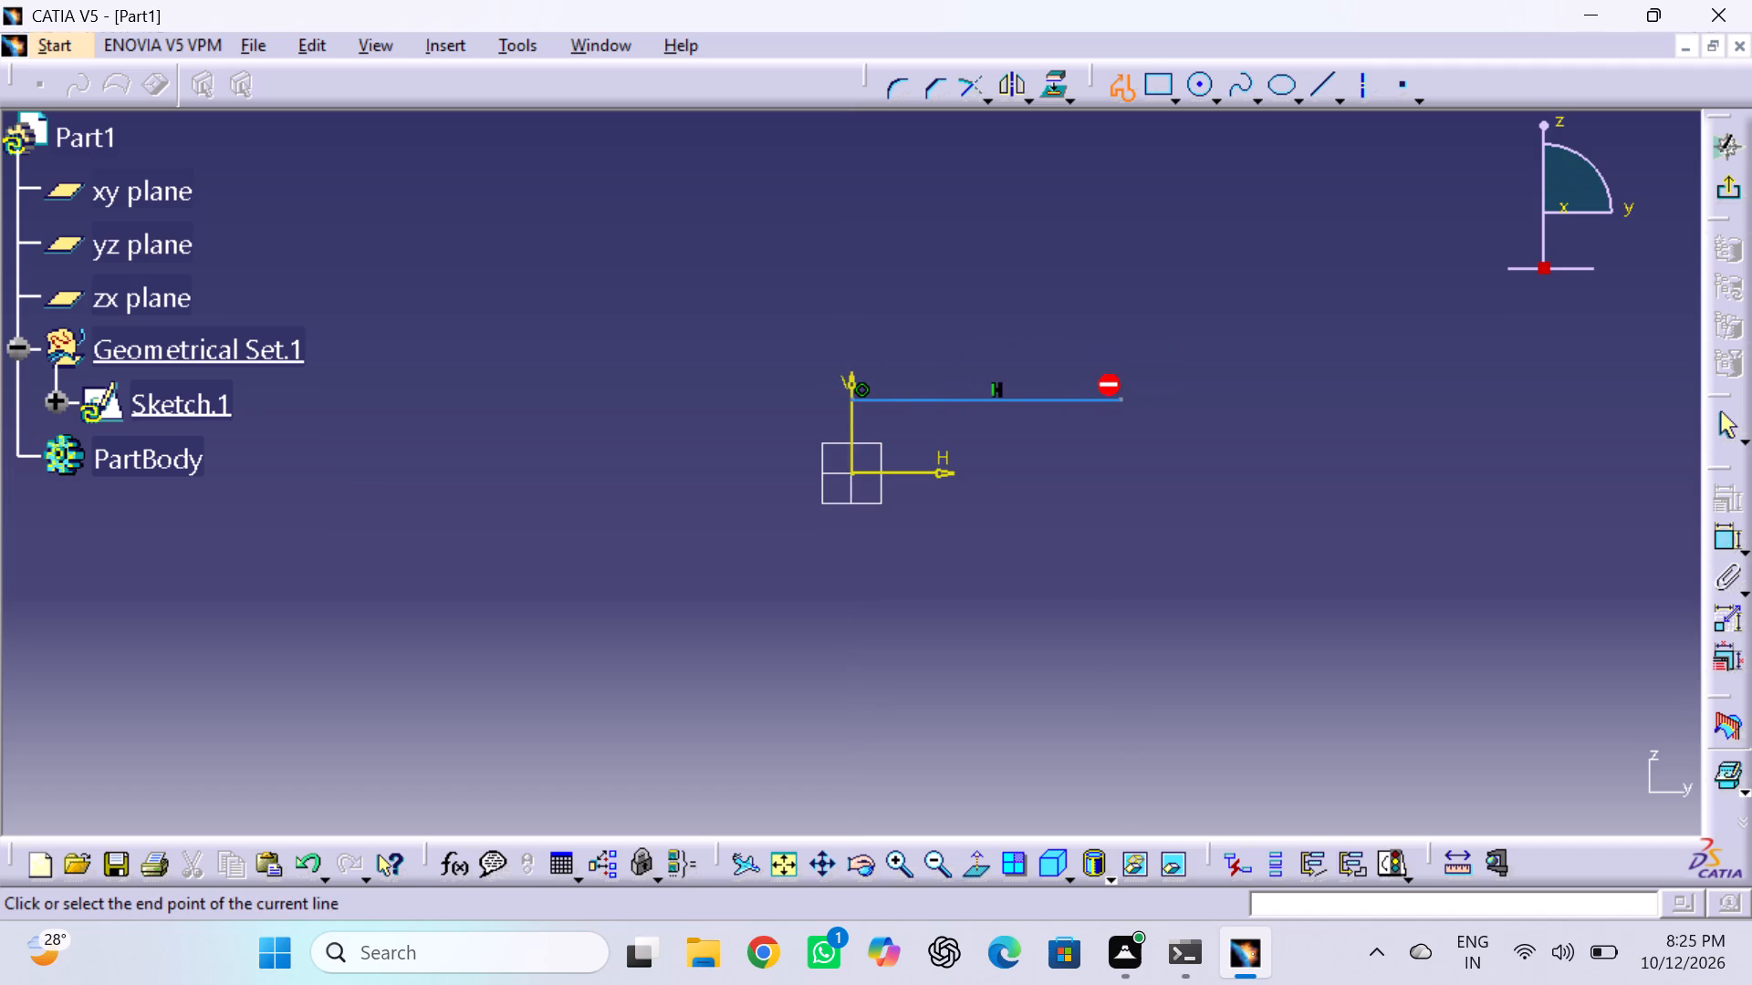
{"action": "left_click", "coordinate": [1121, 368]}
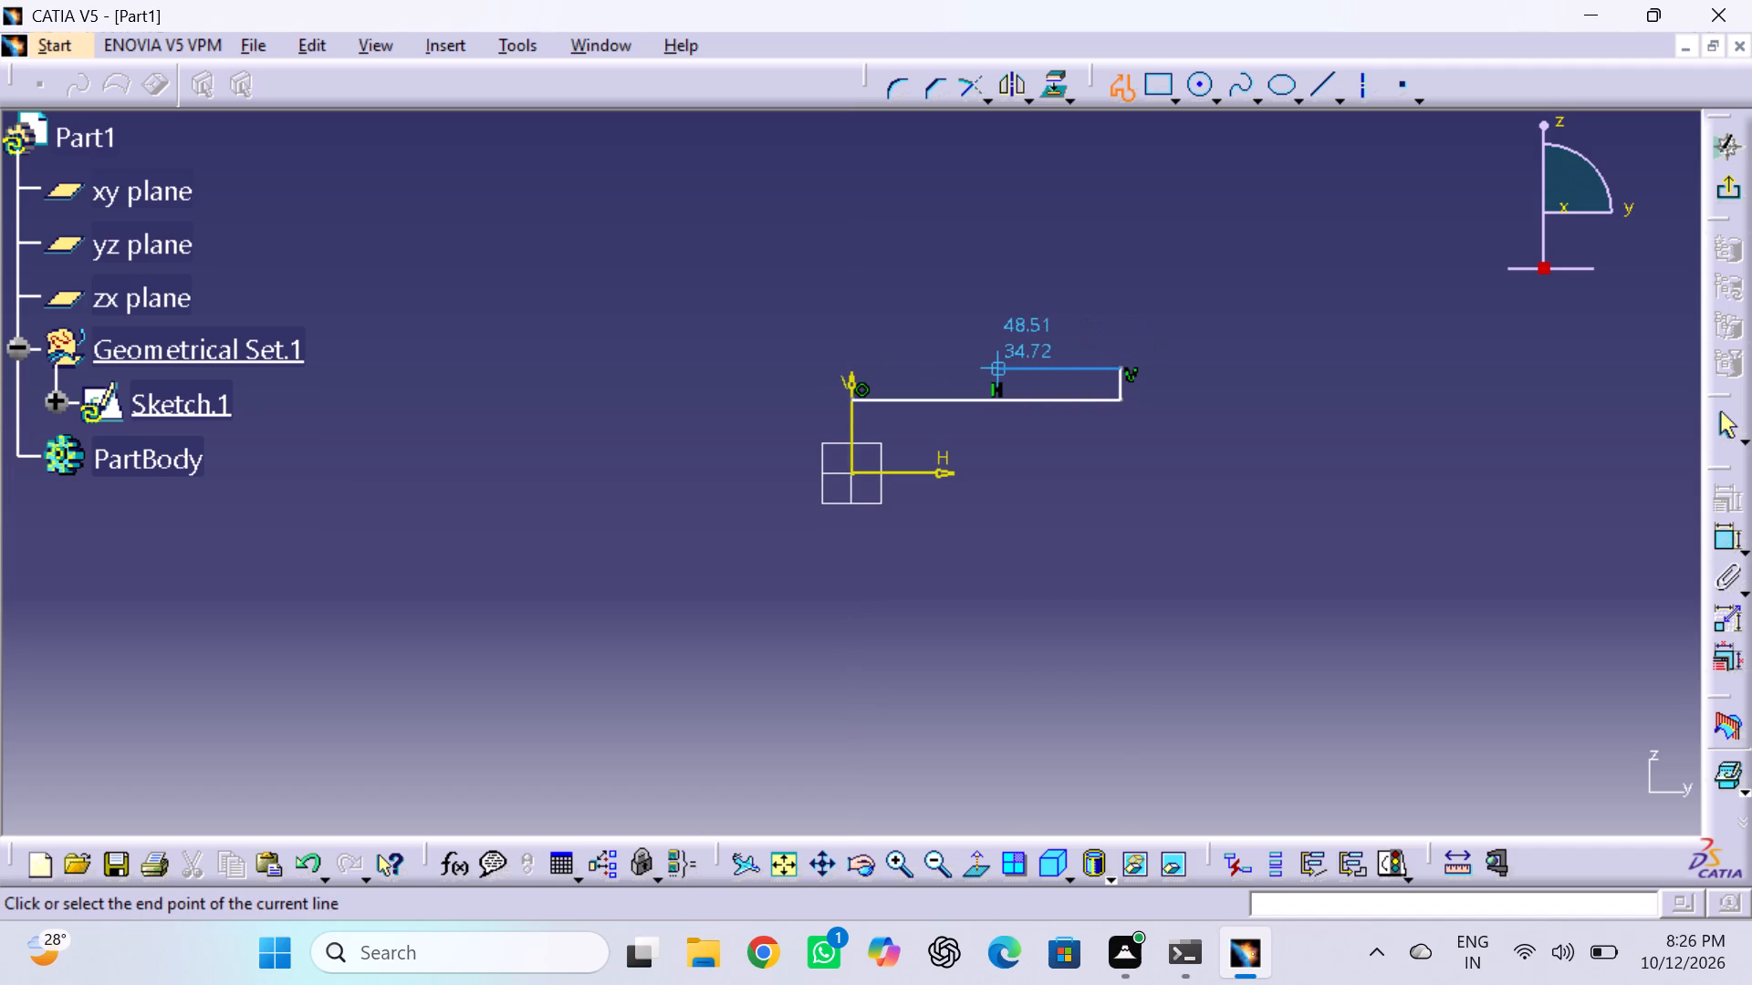
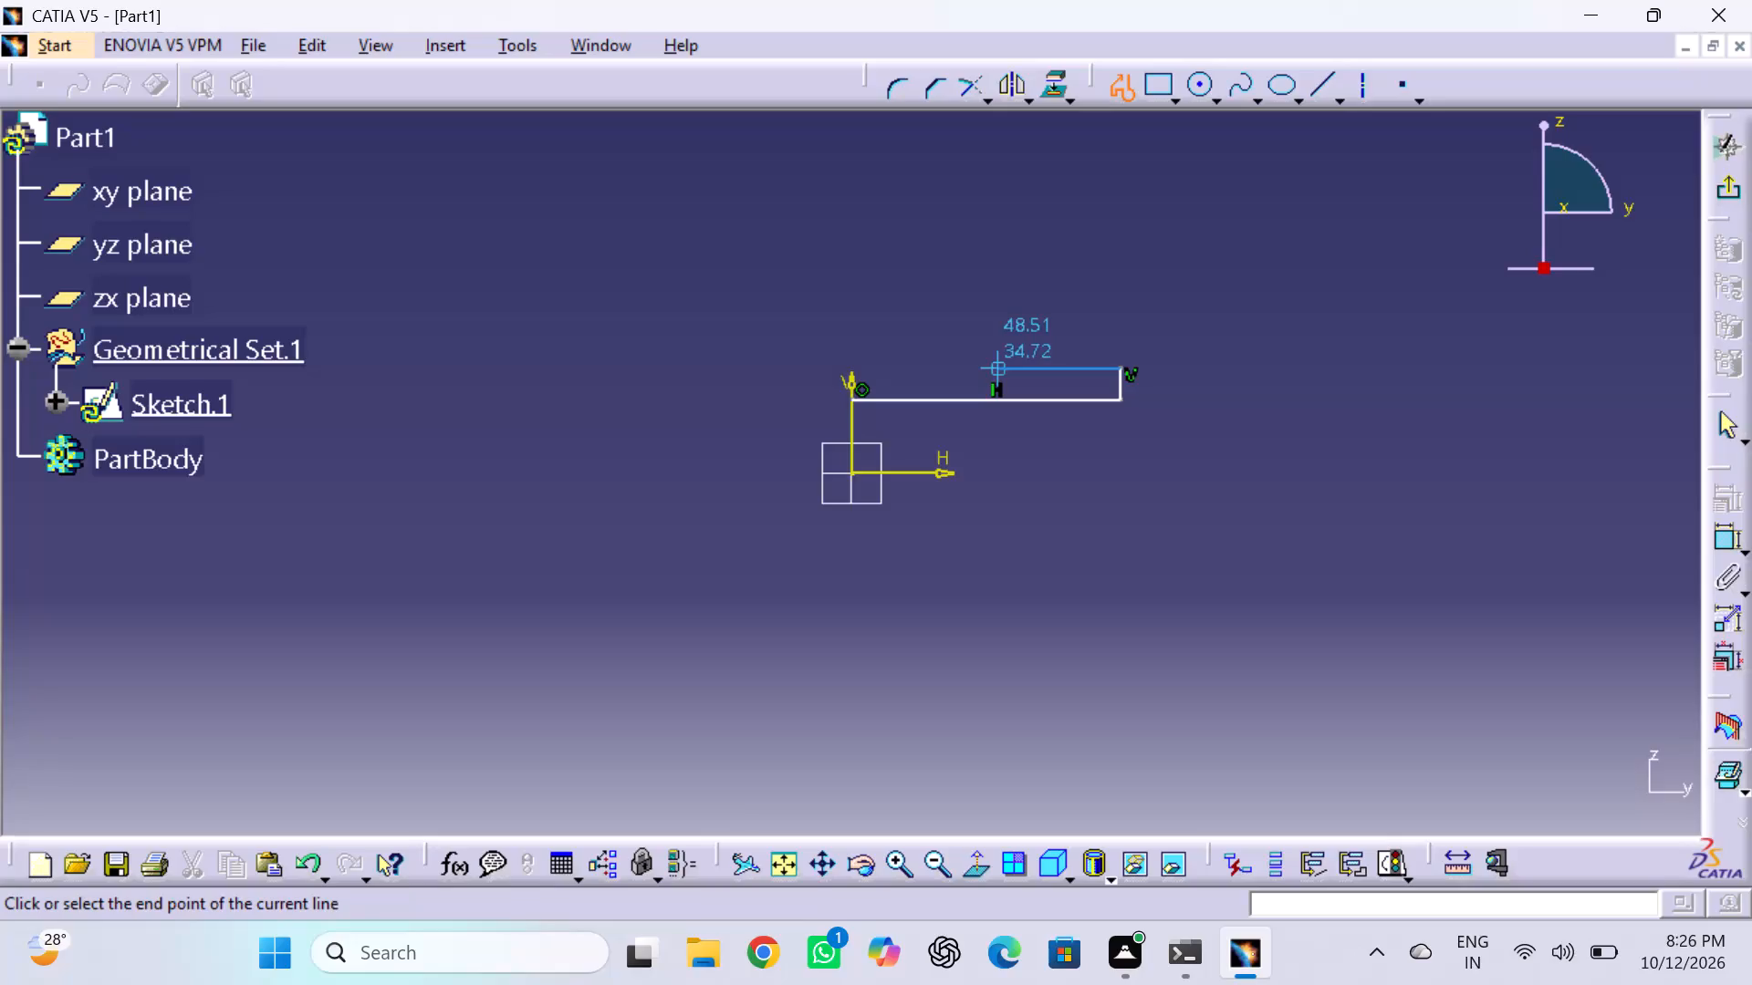
Continue the profile as a stepped chain: back about 40 mm, up 11, outward 27, up 15, outward 23 and up 10 mm.
{"action": "left_click", "coordinate": [996, 367]}
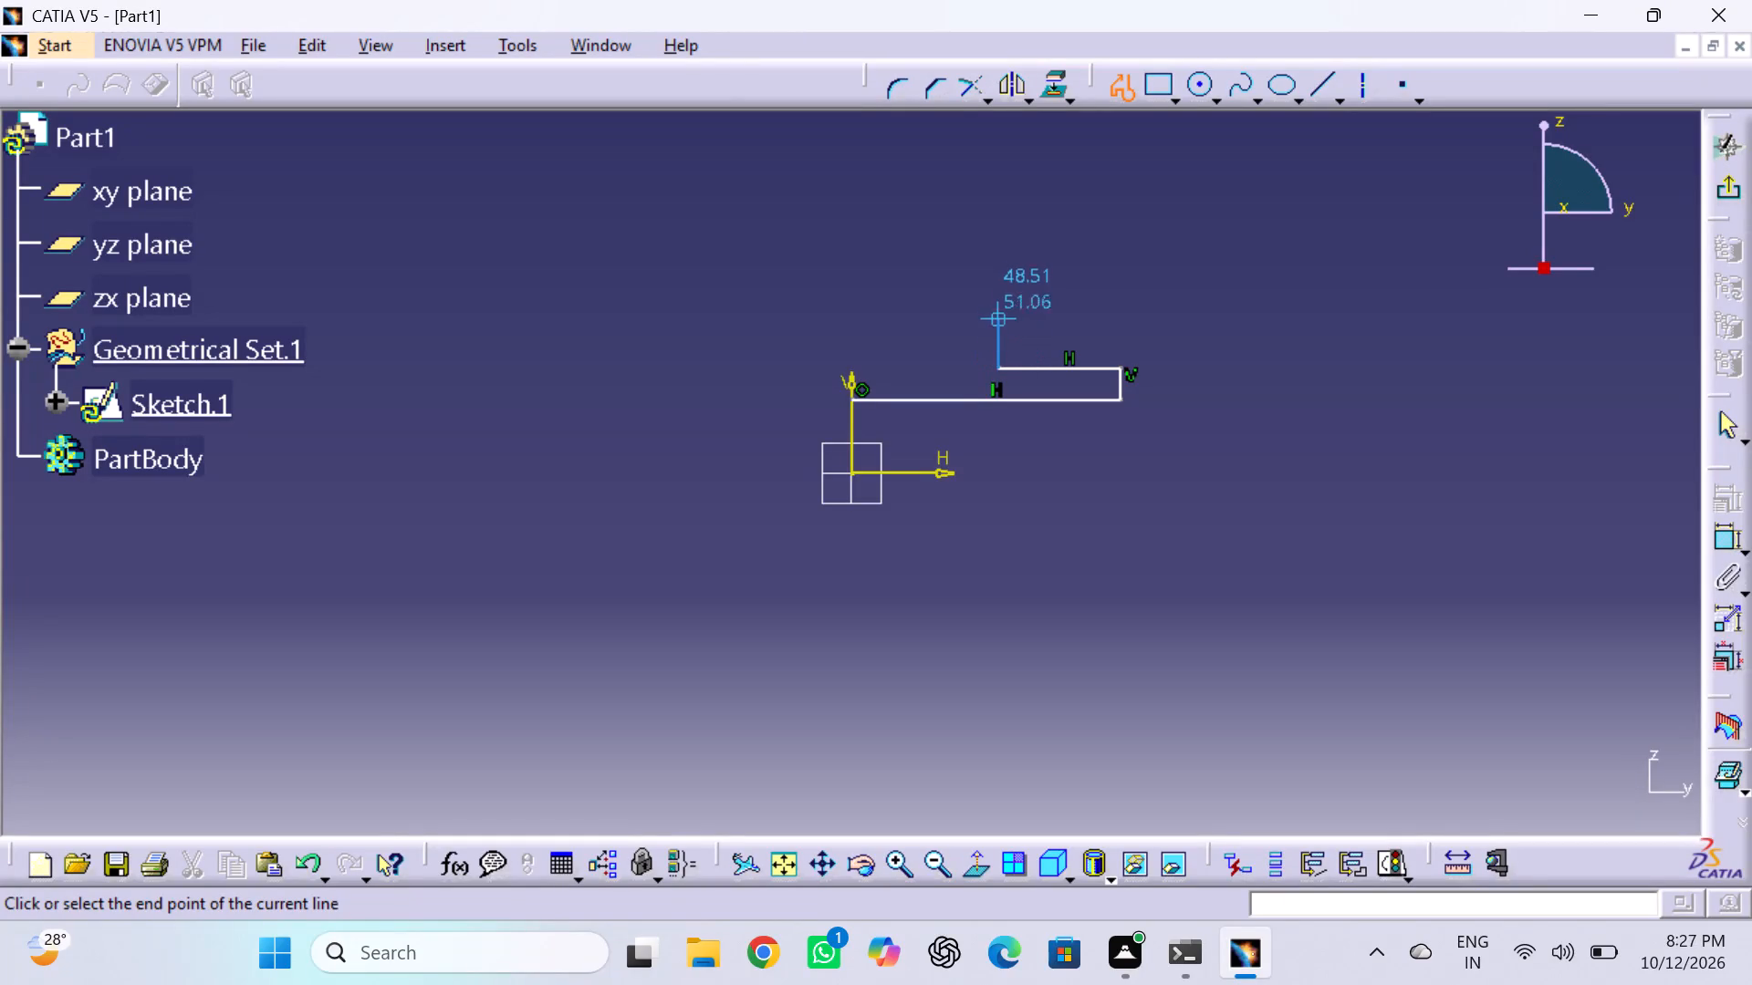
{"action": "left_click", "coordinate": [994, 336]}
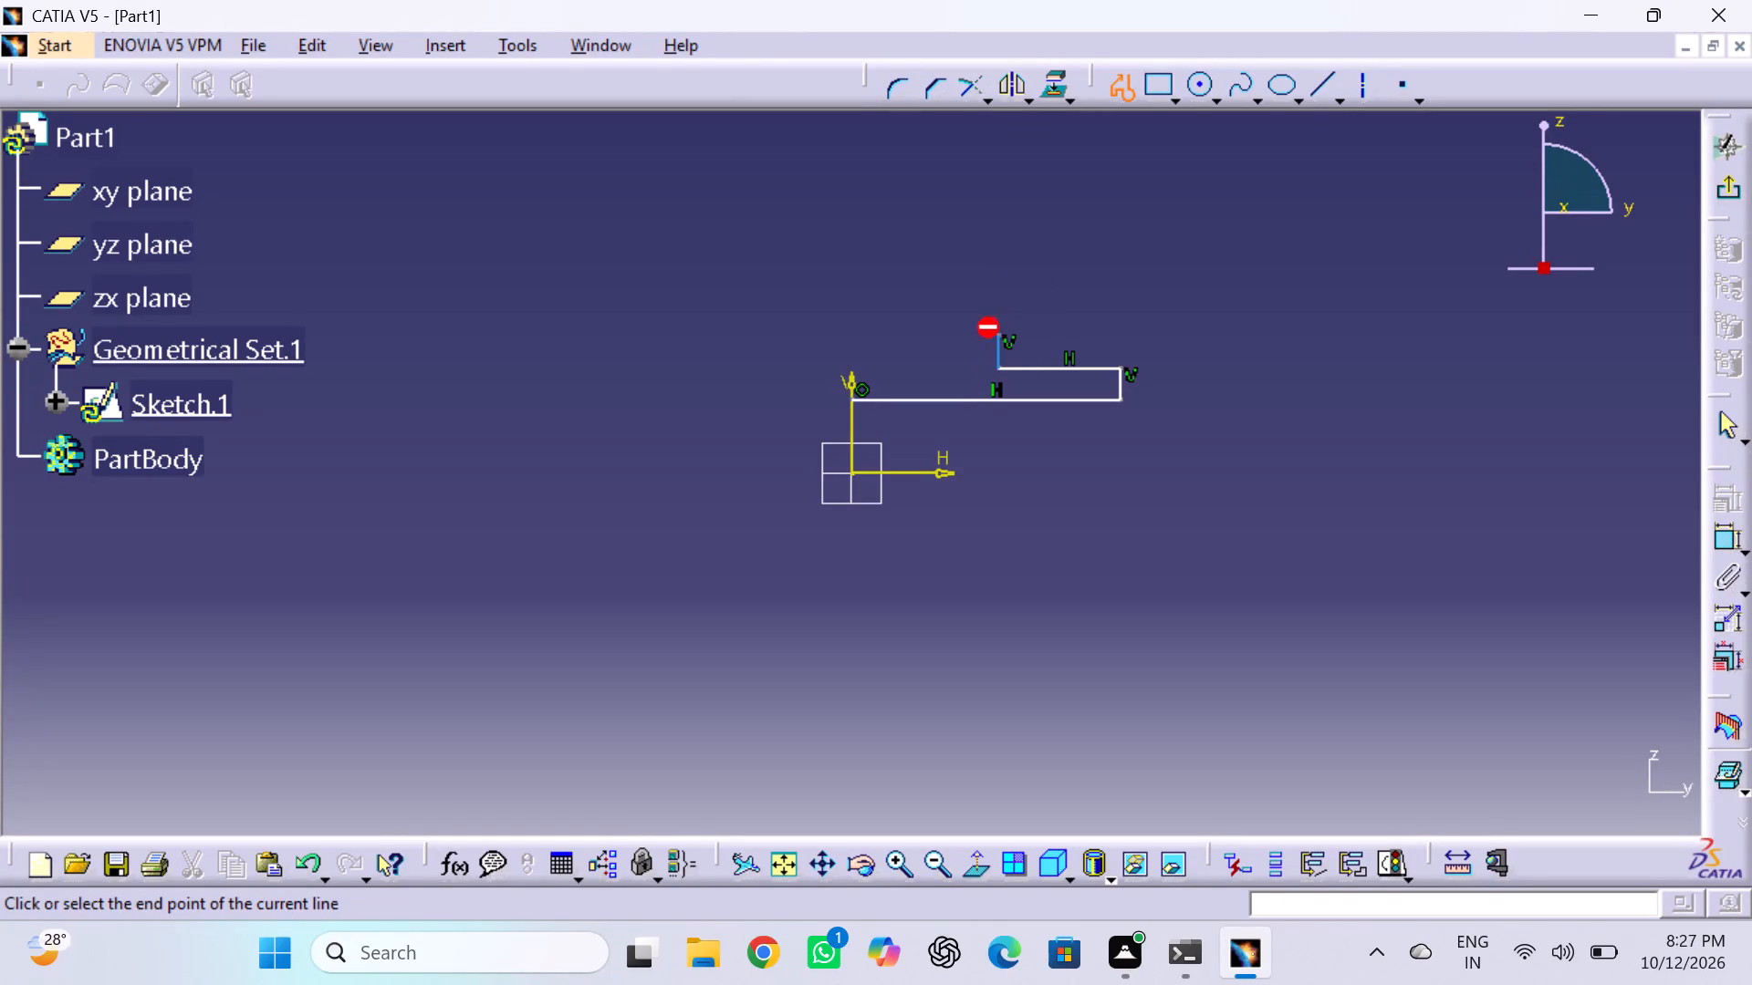
{"action": "left_click", "coordinate": [1082, 327]}
{"action": "left_click", "coordinate": [1073, 289]}
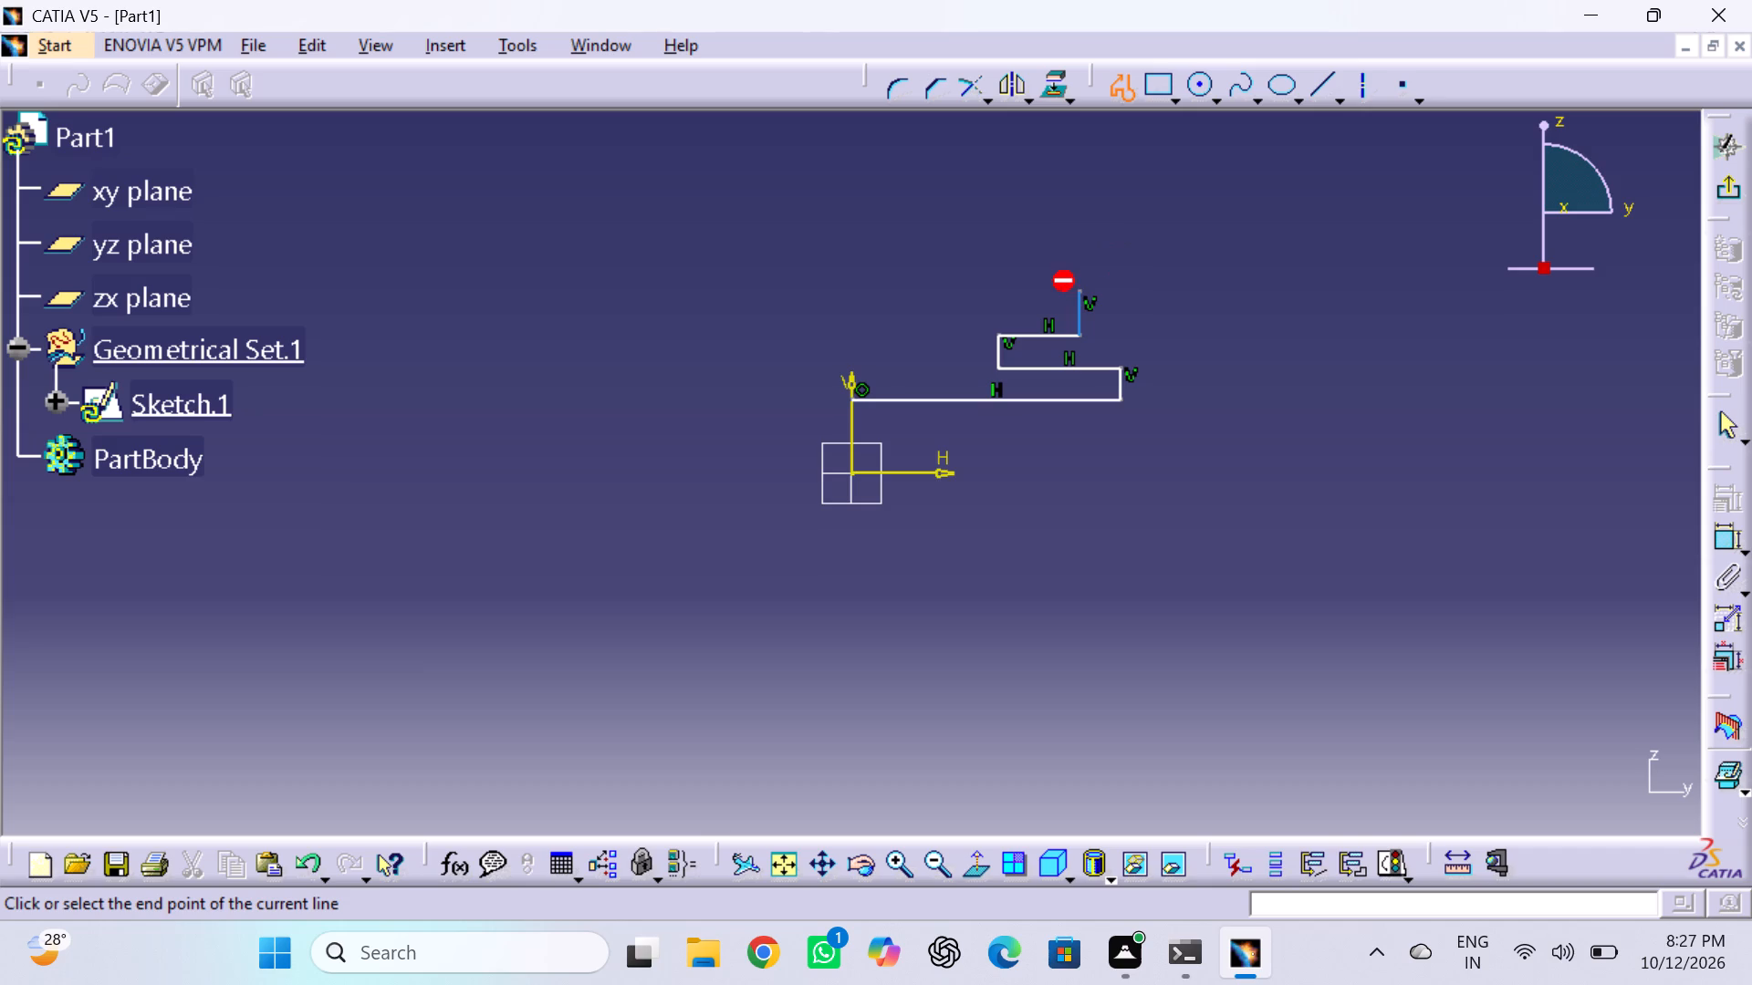
{"action": "left_click", "coordinate": [1147, 288]}
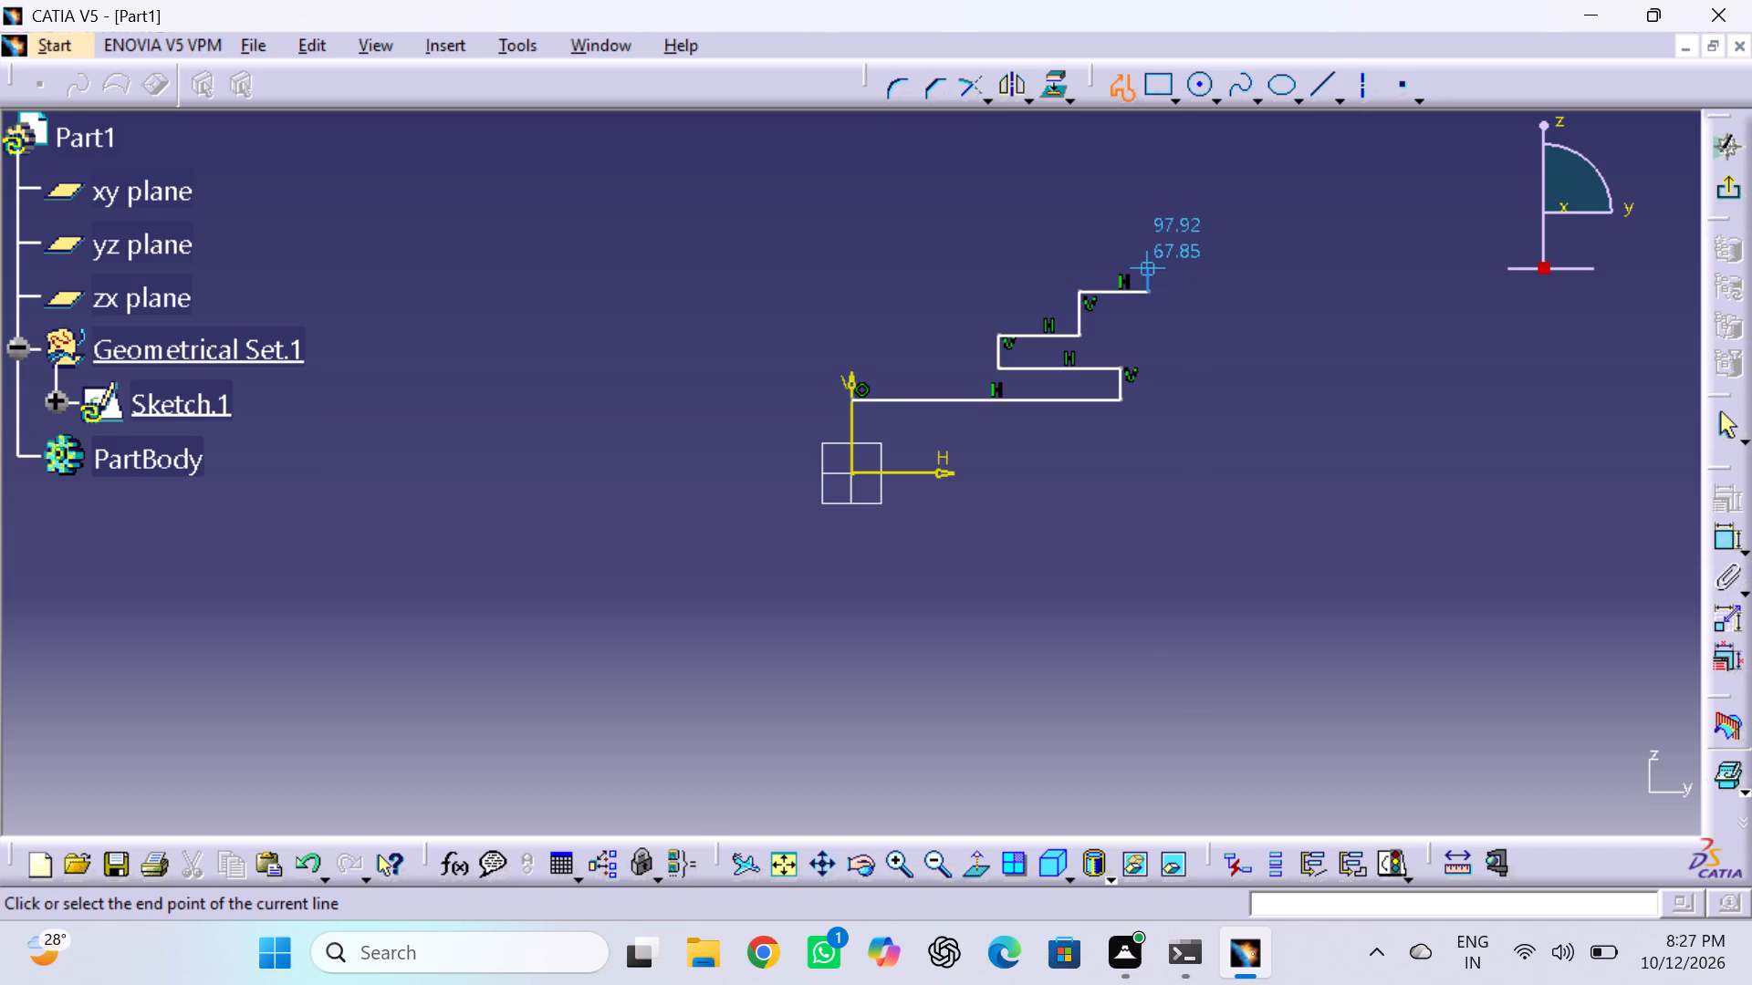
{"action": "double_click", "coordinate": [1145, 264]}
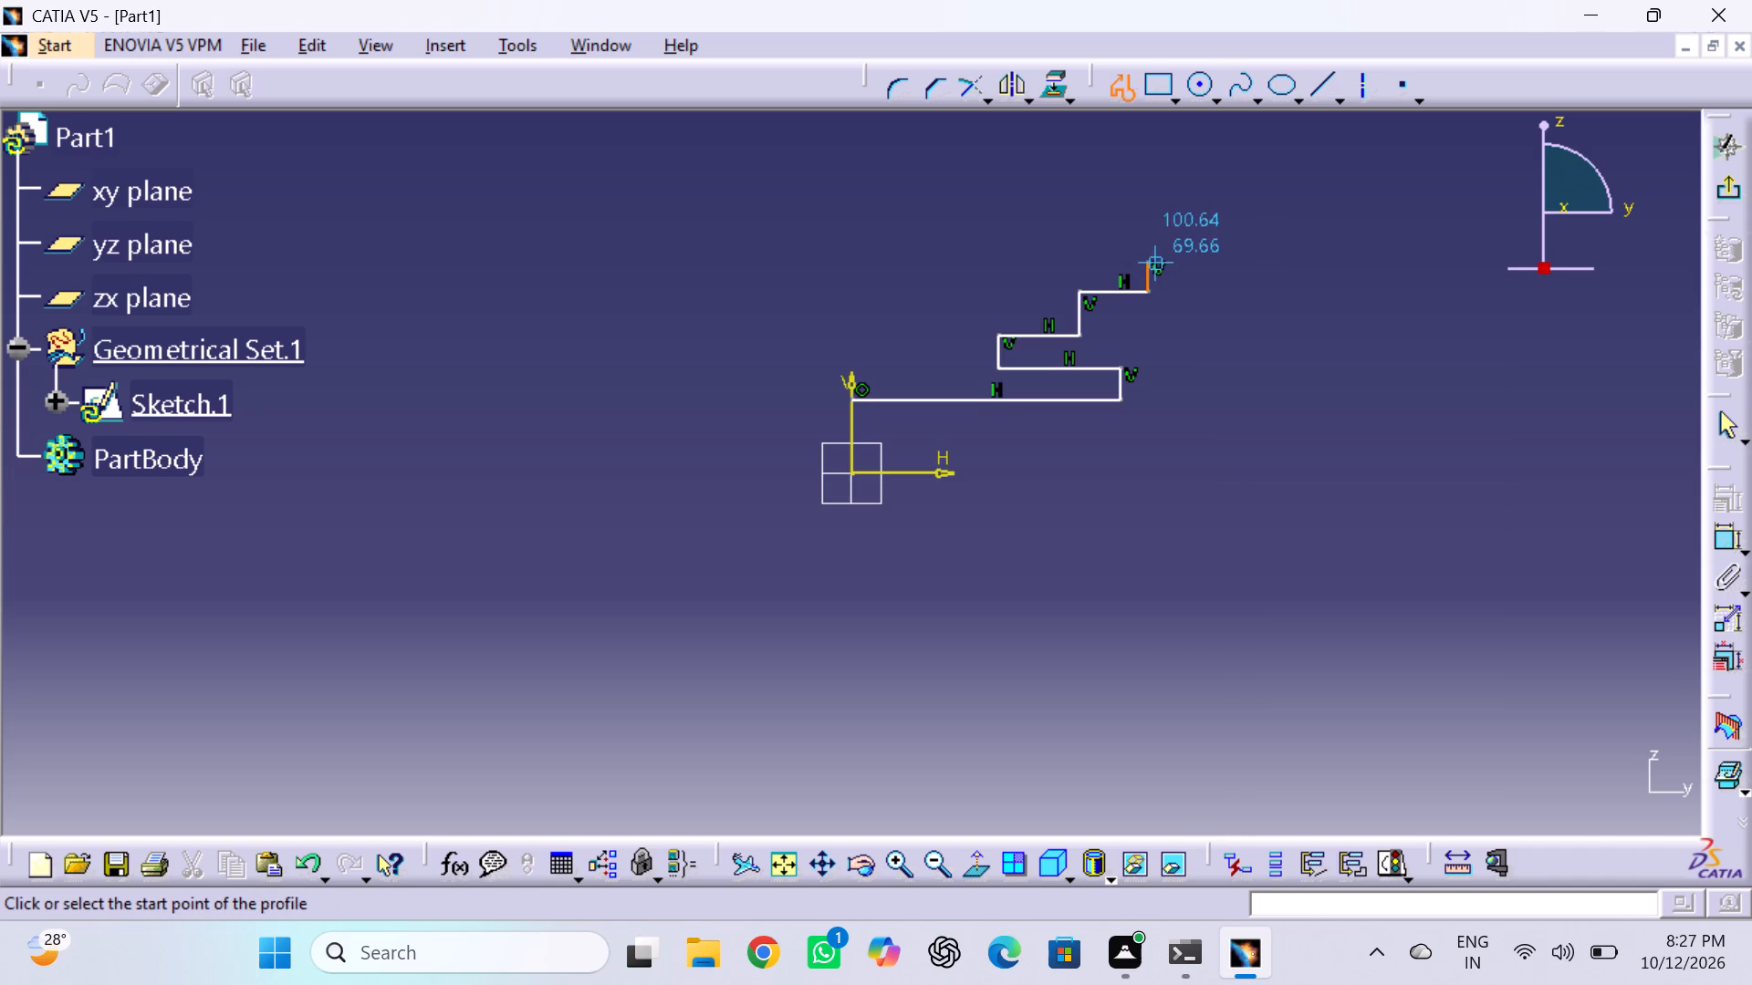
Extend the profile from its open end: outward about 25 mm, up 12, back 30, down 12, back 24 and down 12 mm.
{"action": "left_click", "coordinate": [1150, 265]}
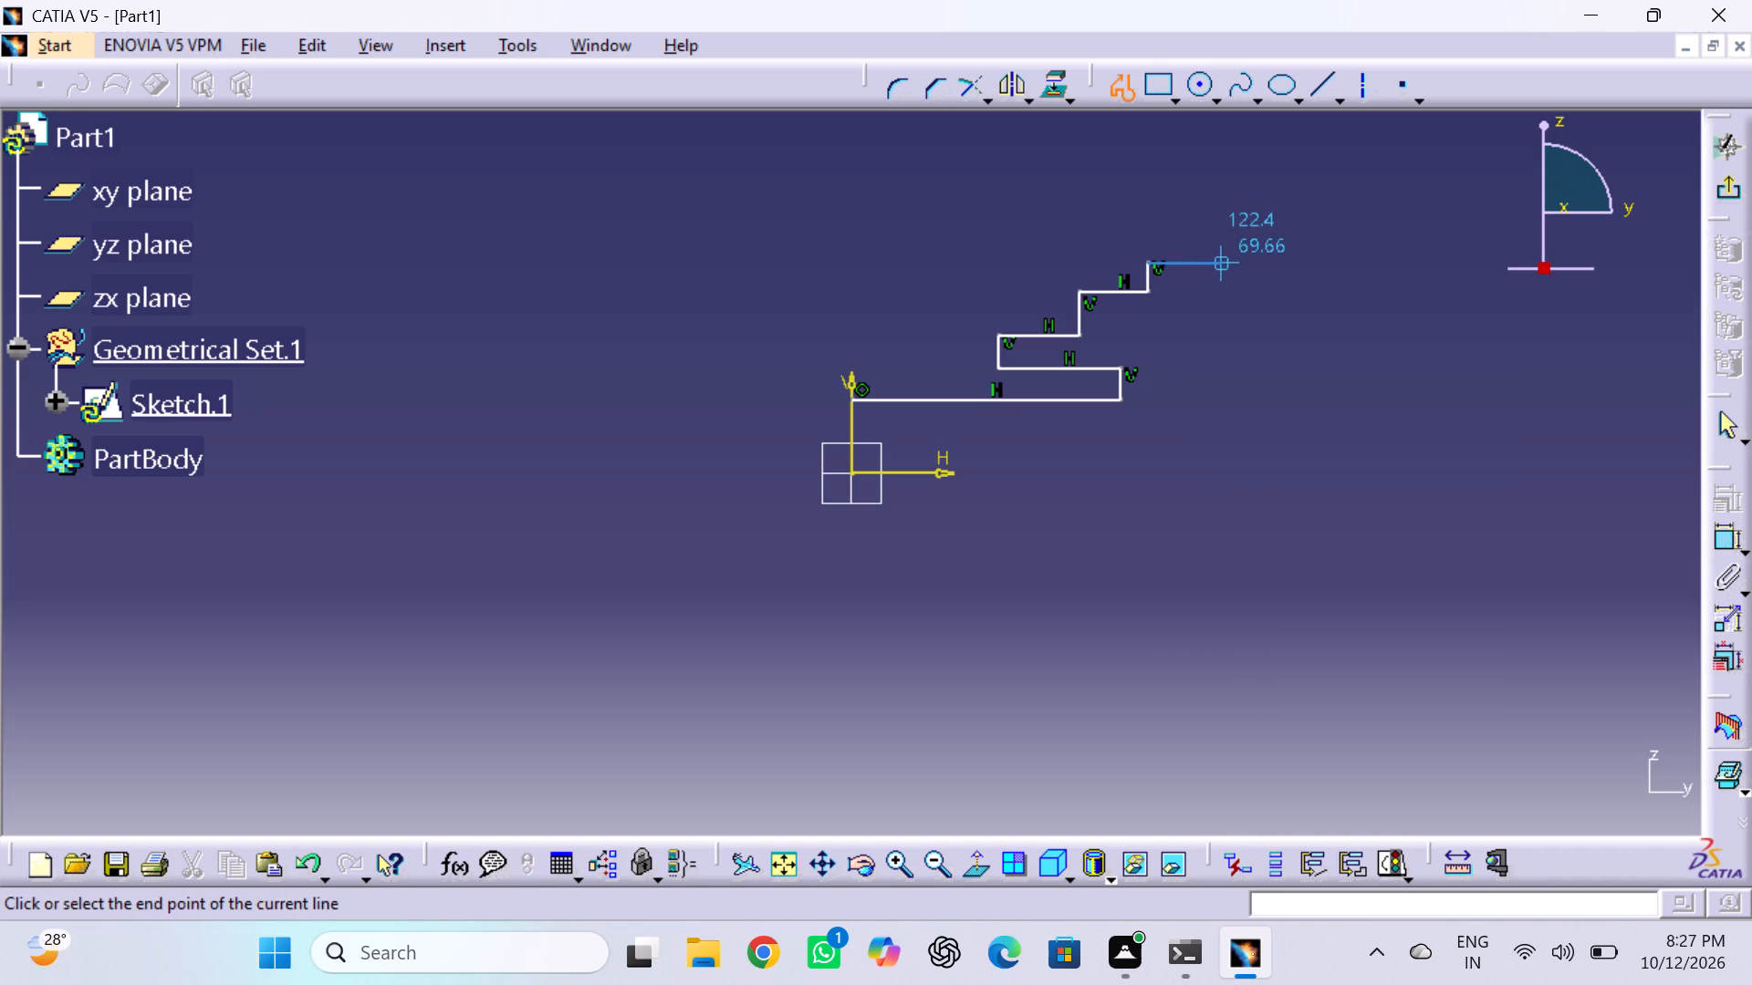
{"action": "left_click", "coordinate": [1224, 260]}
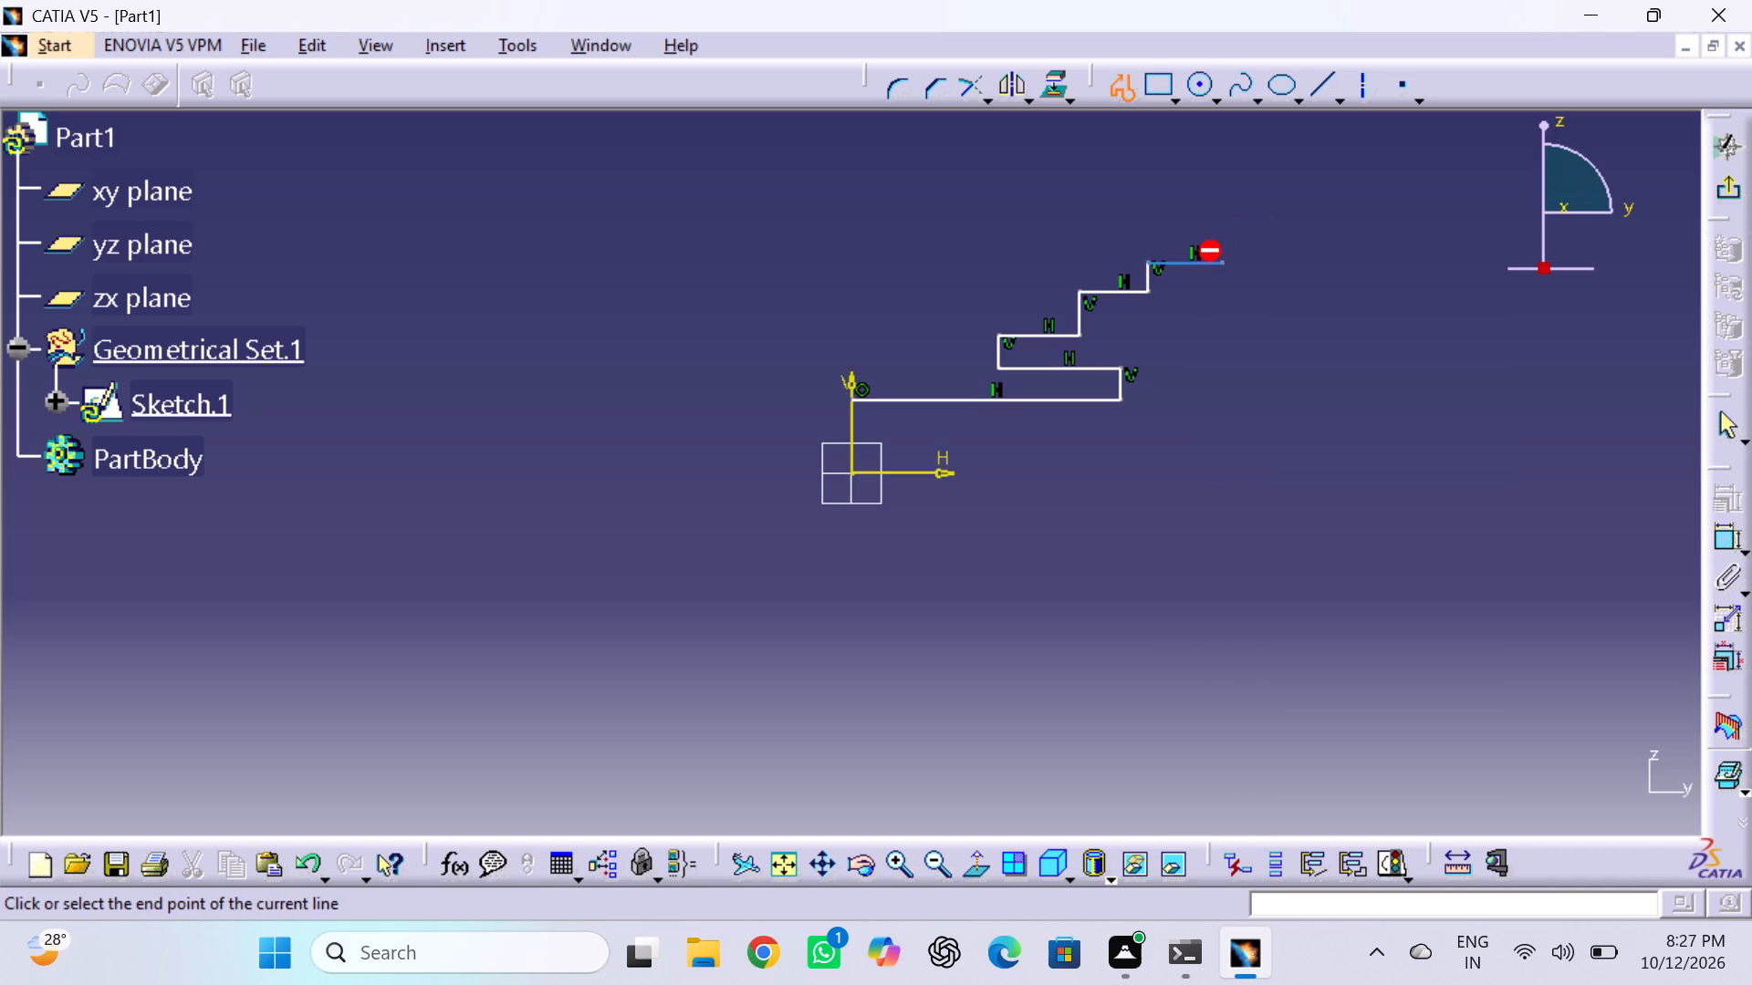
{"action": "left_click", "coordinate": [1224, 226]}
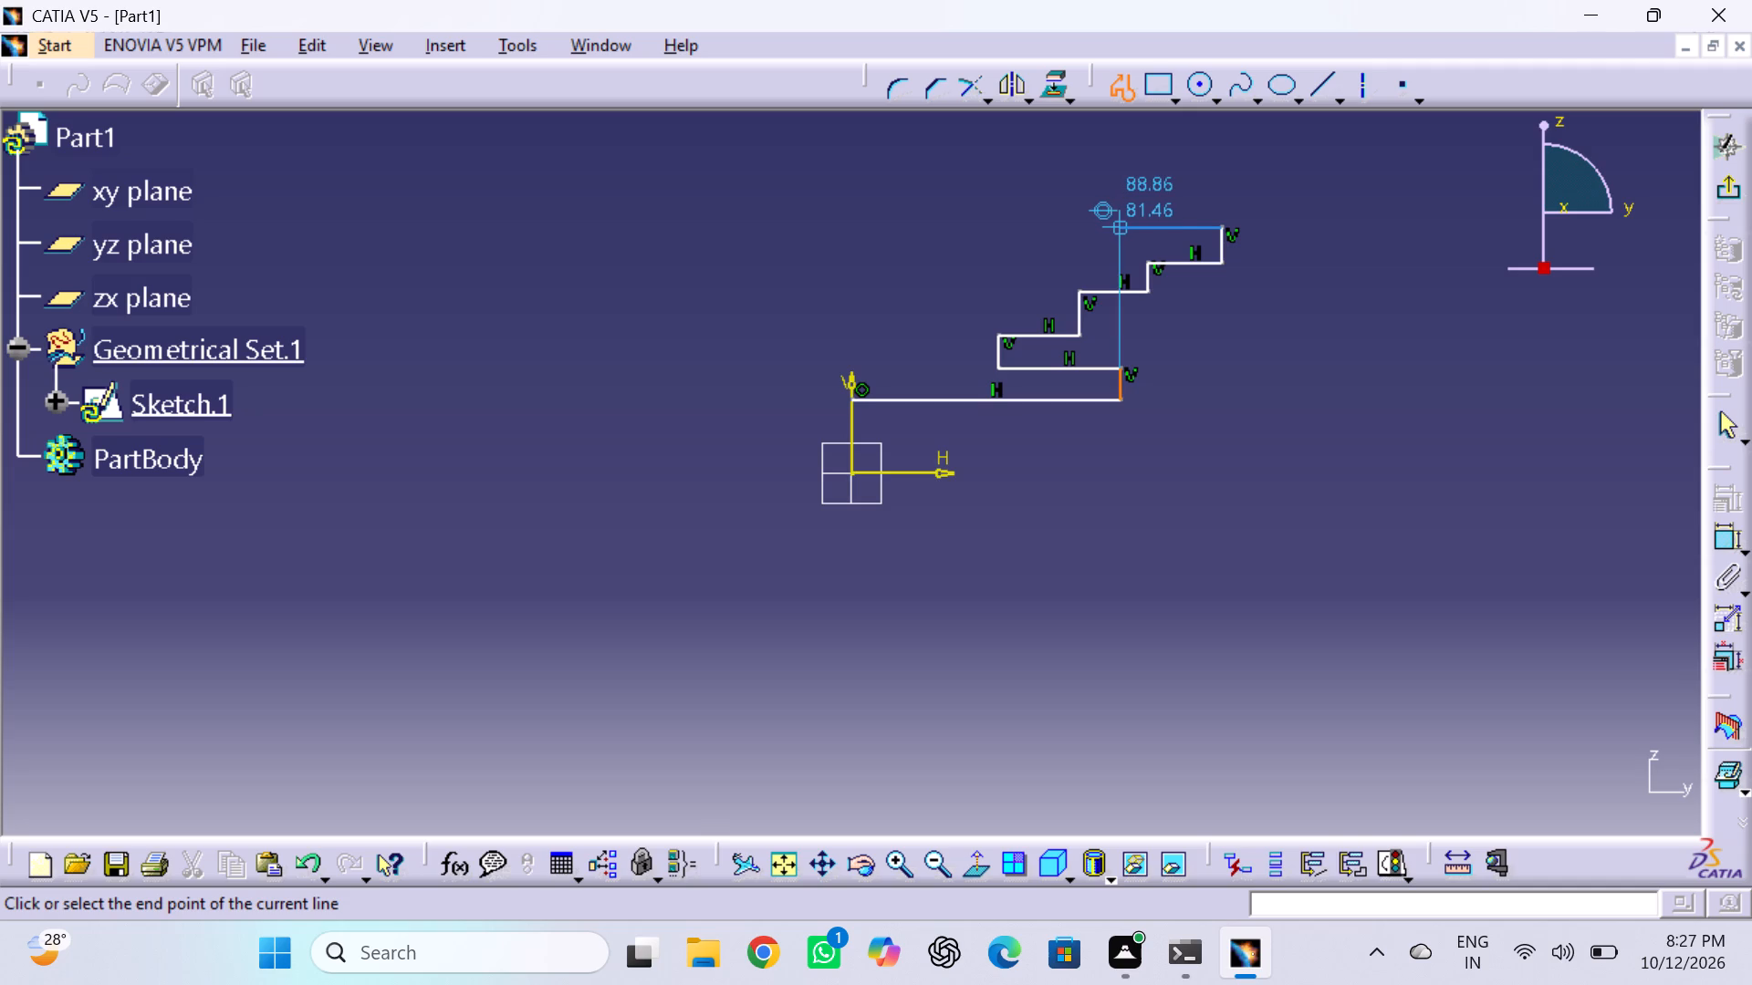
{"action": "left_click", "coordinate": [1134, 226]}
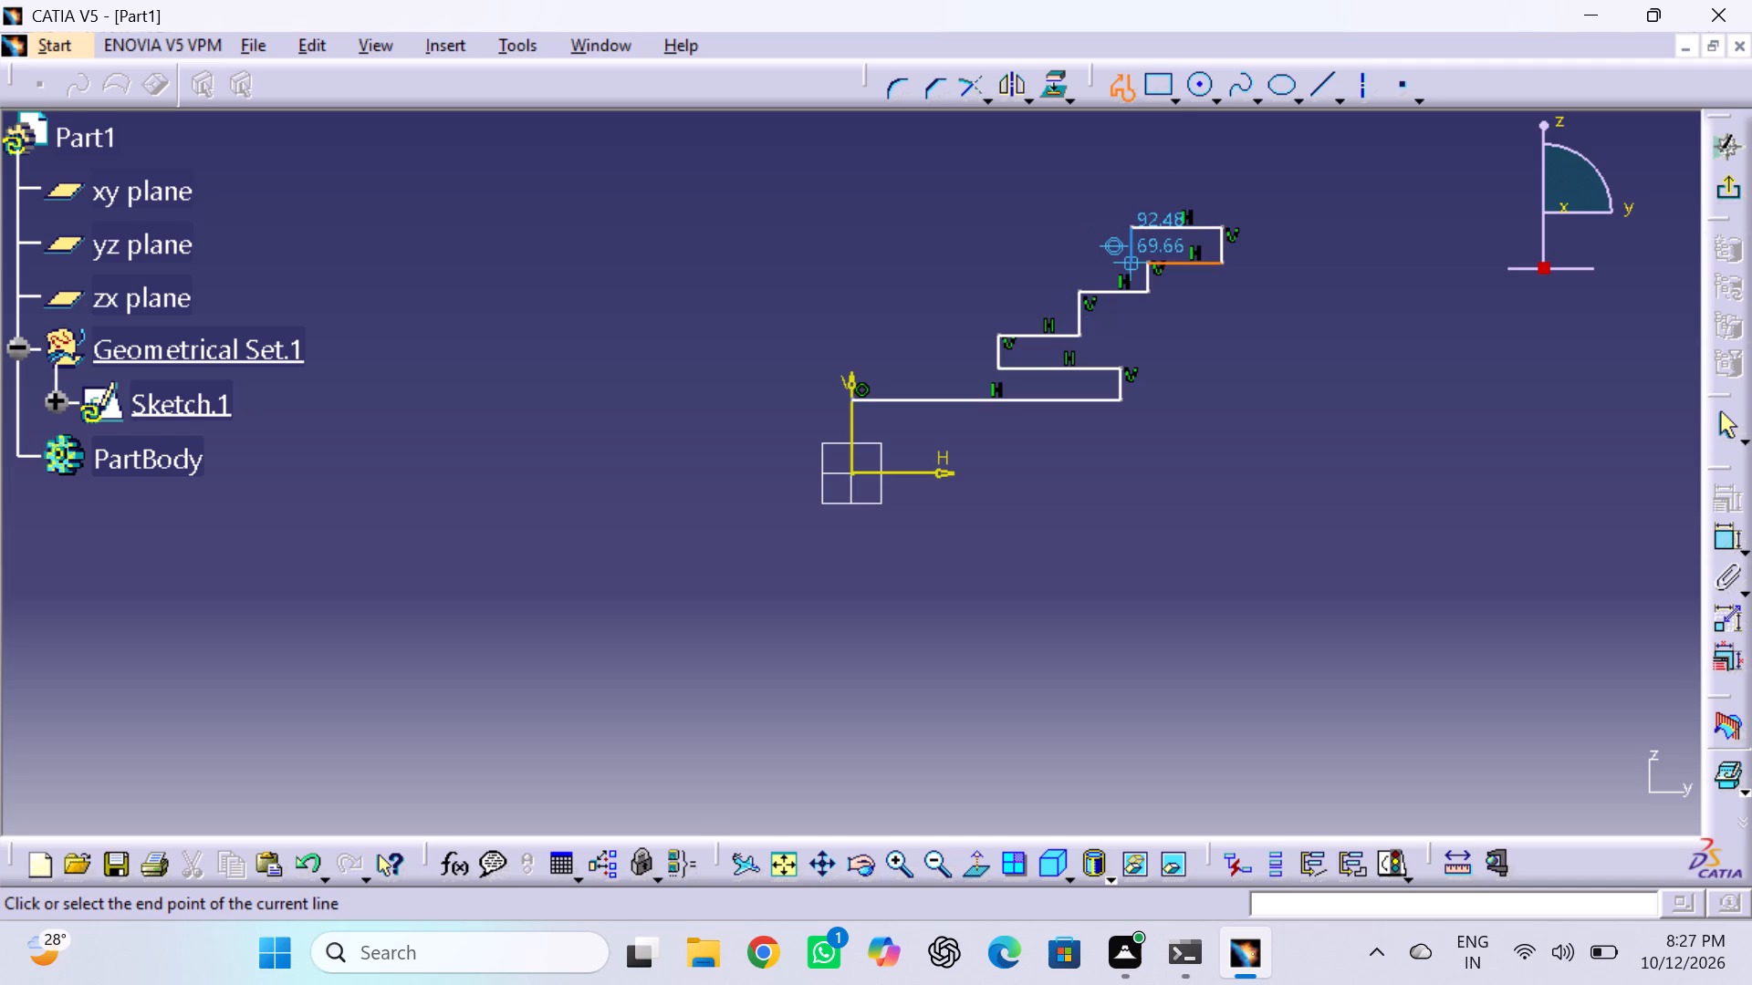
{"action": "left_click", "coordinate": [1131, 270]}
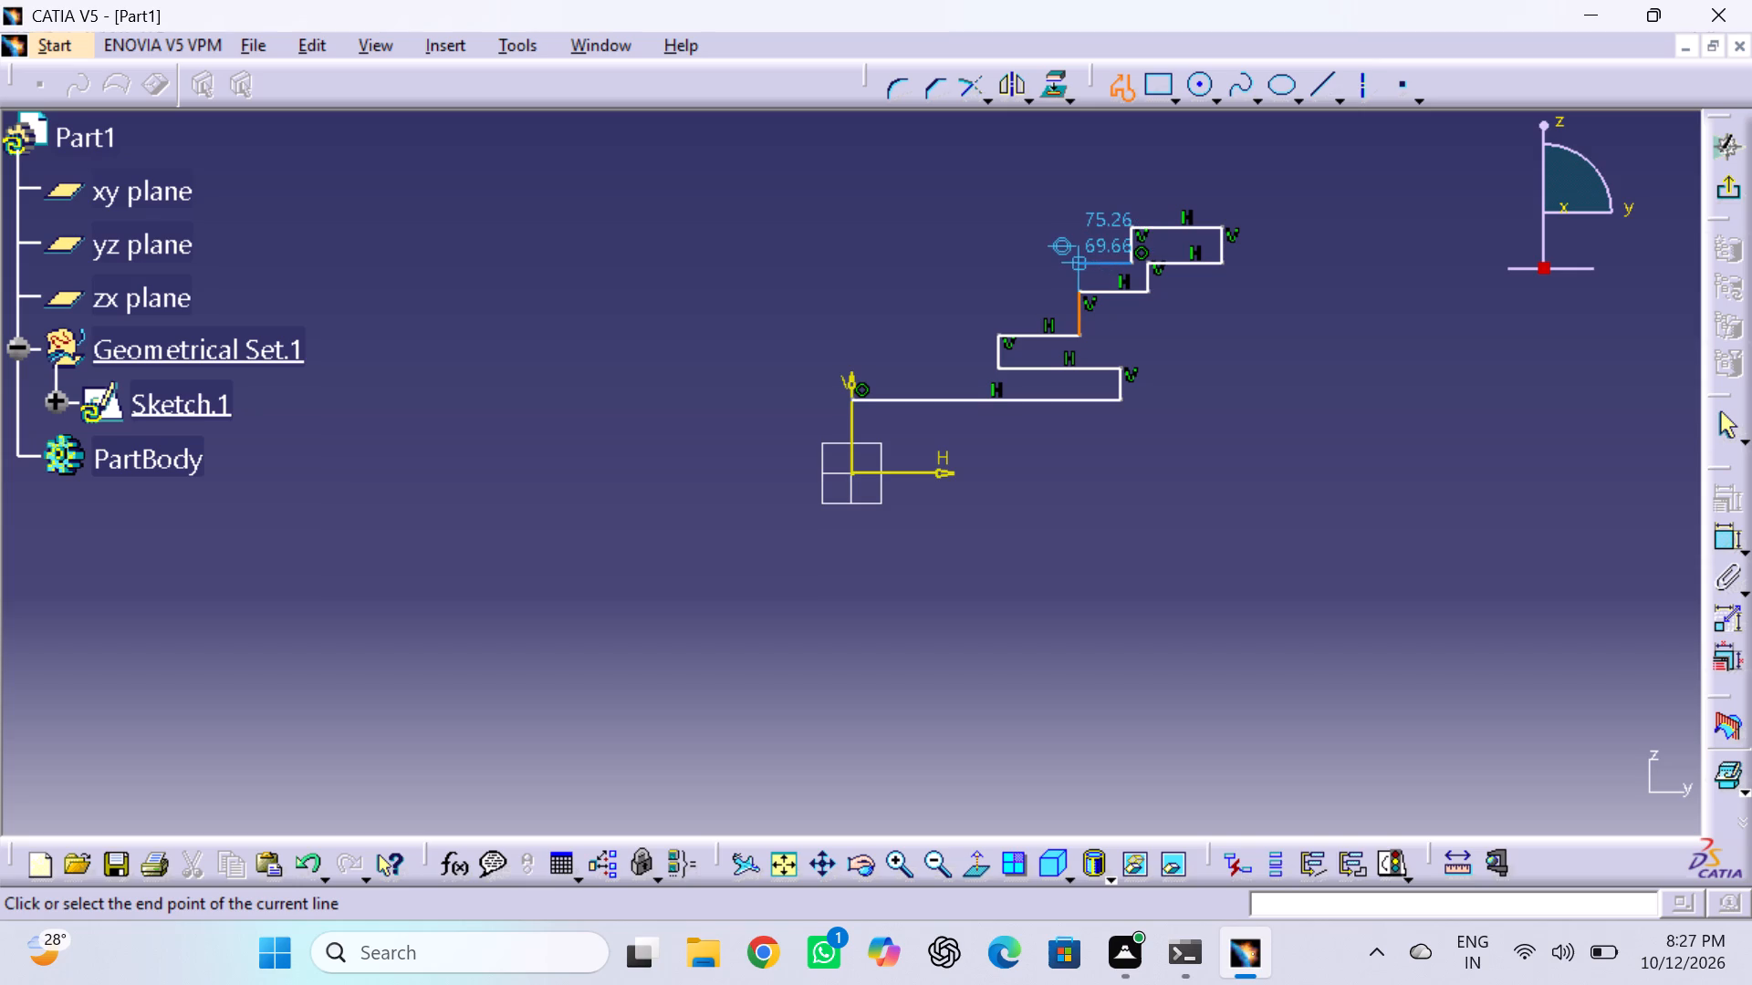
{"action": "left_click", "coordinate": [1058, 268]}
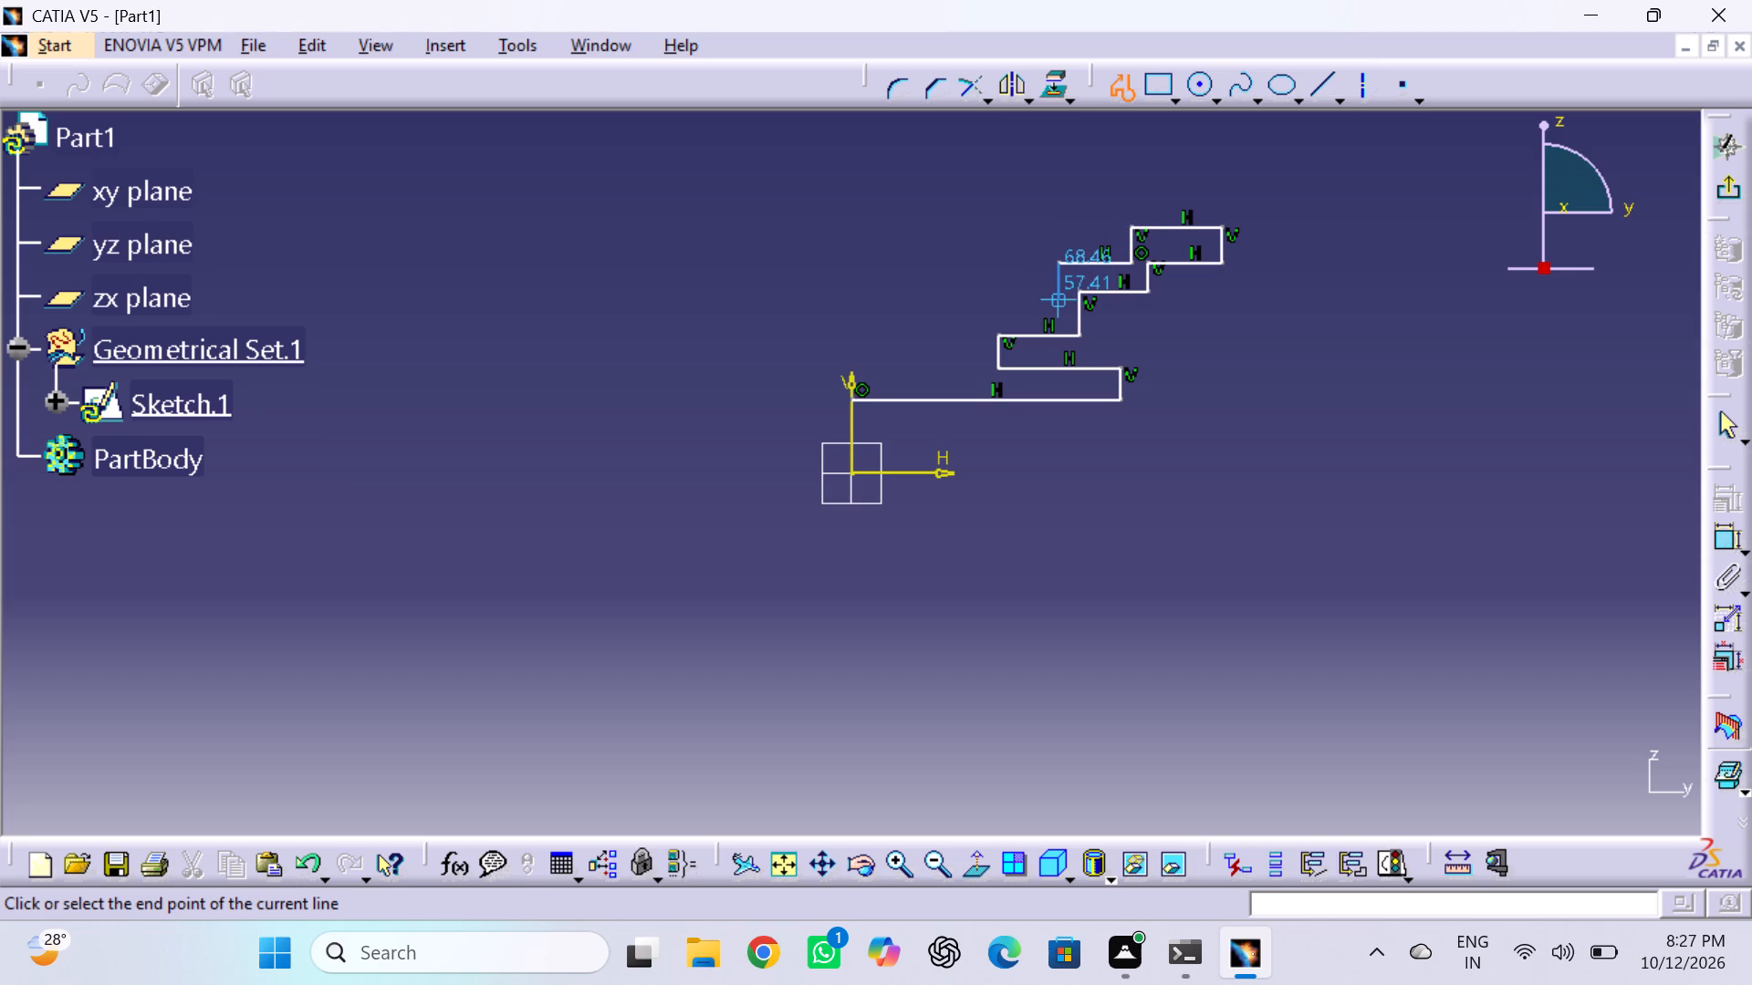
{"action": "left_click", "coordinate": [1057, 303]}
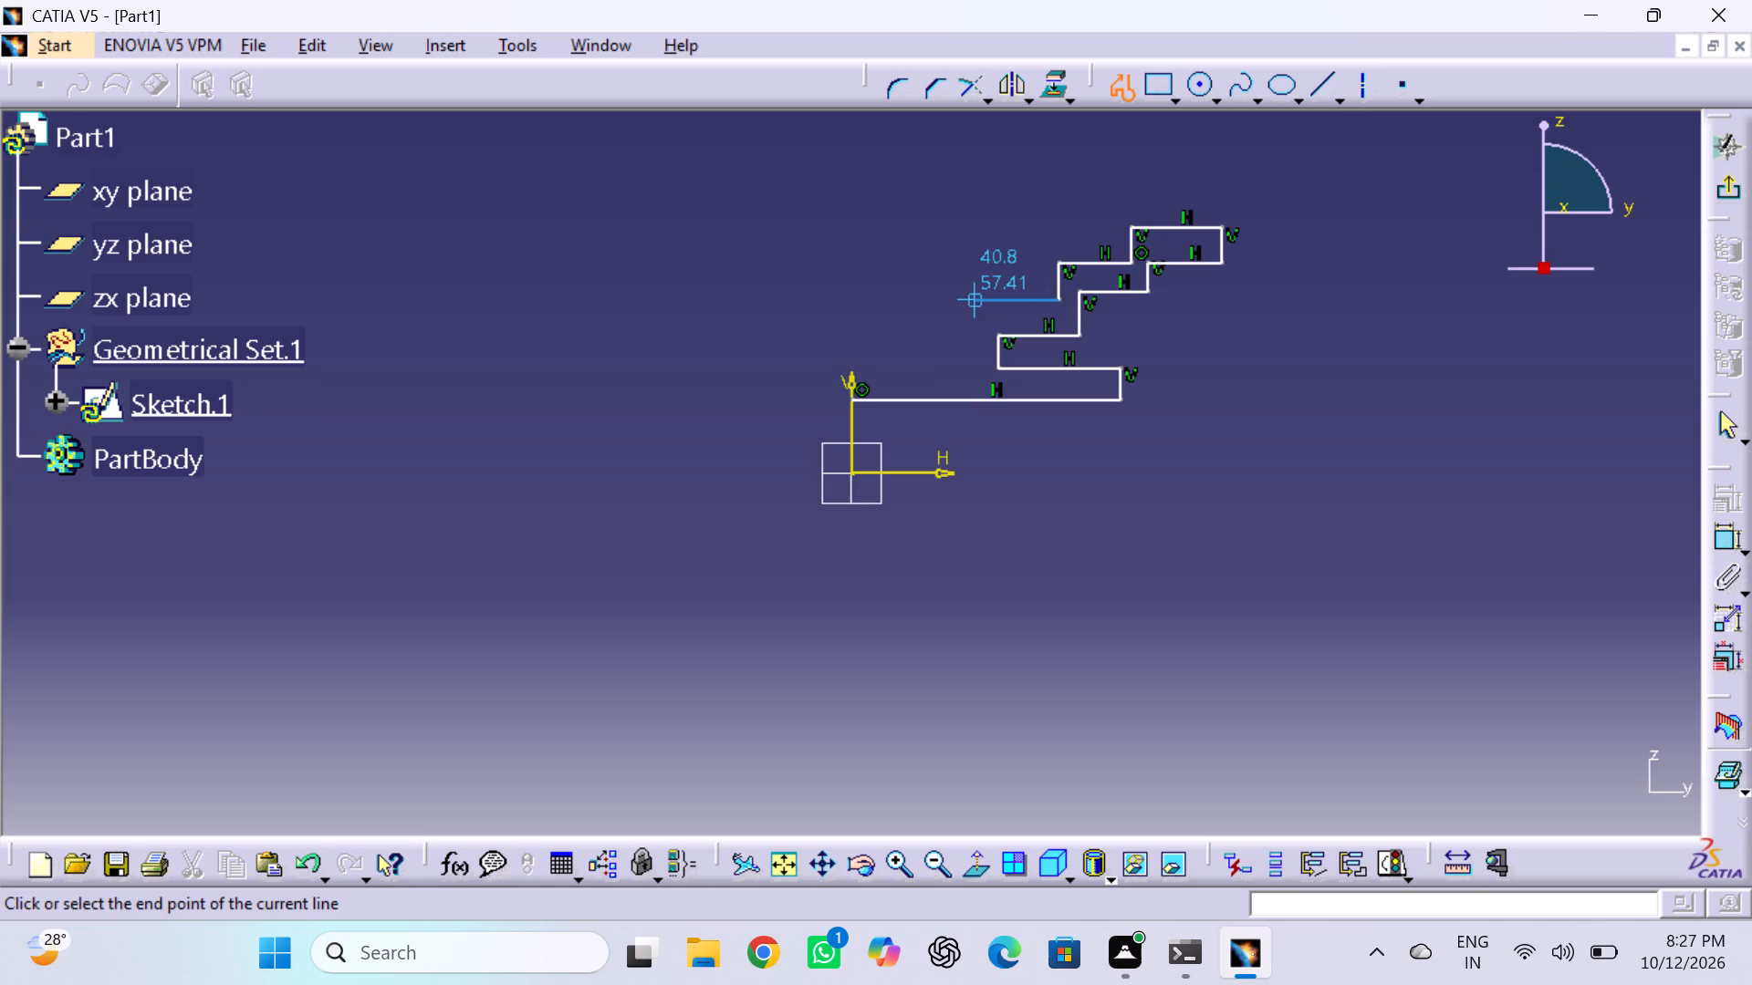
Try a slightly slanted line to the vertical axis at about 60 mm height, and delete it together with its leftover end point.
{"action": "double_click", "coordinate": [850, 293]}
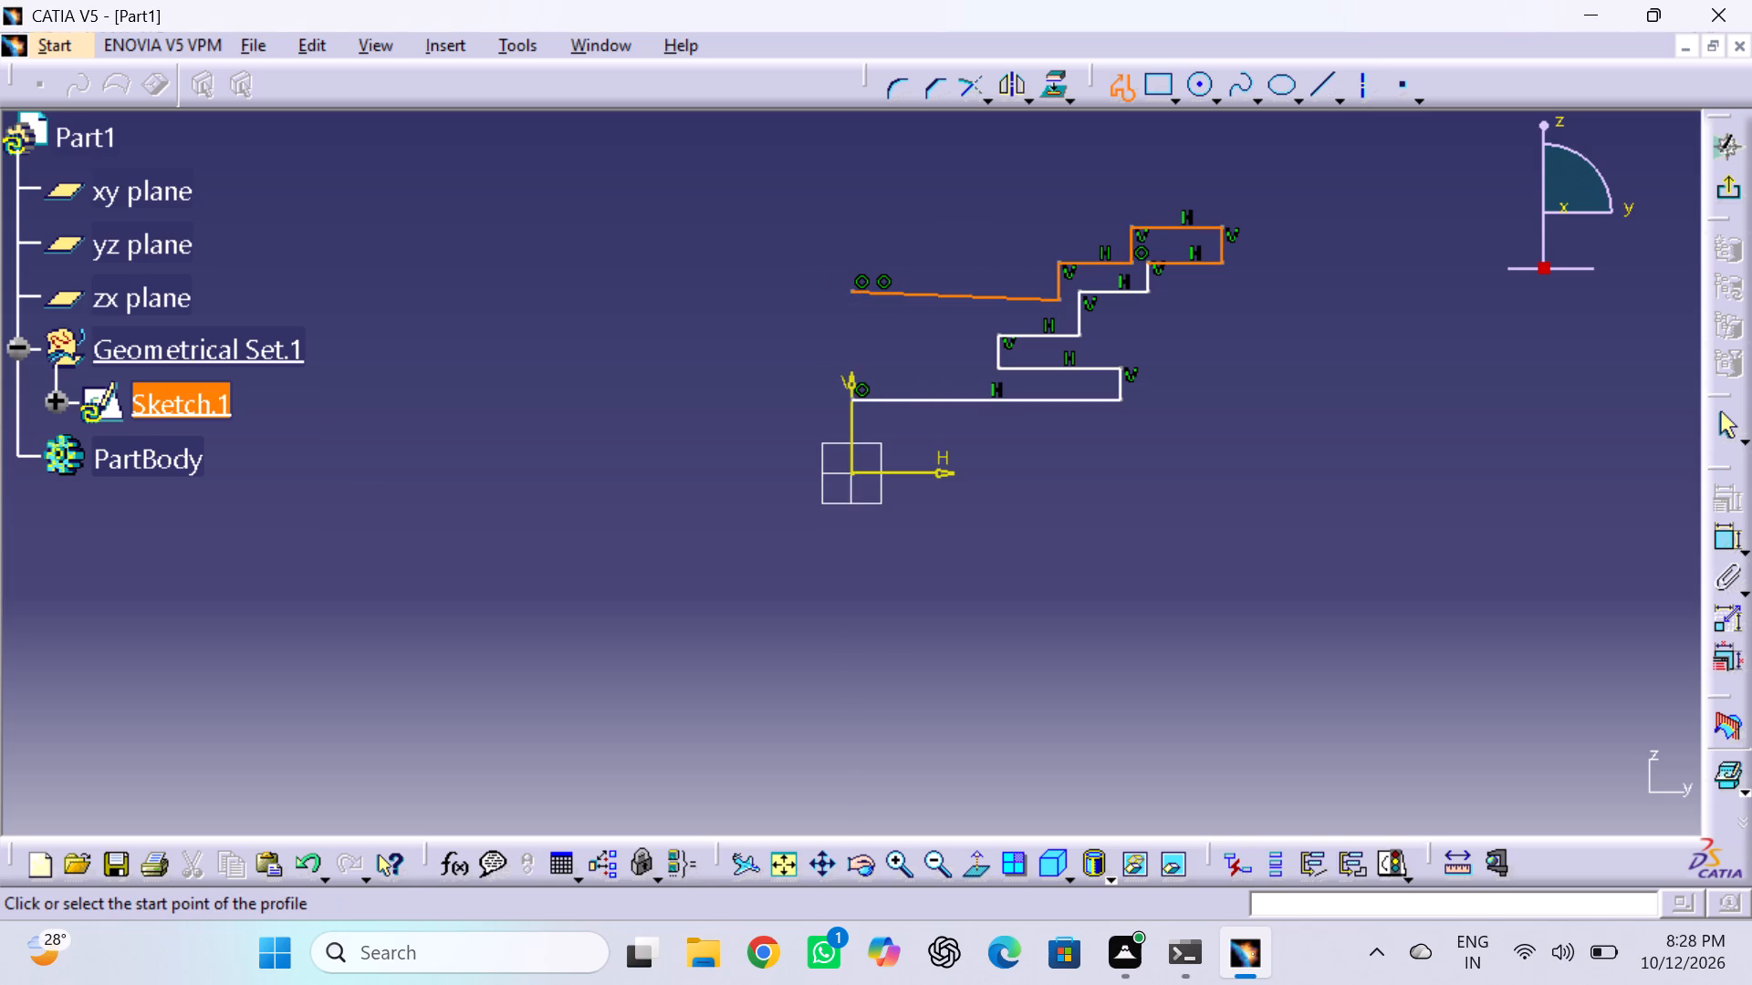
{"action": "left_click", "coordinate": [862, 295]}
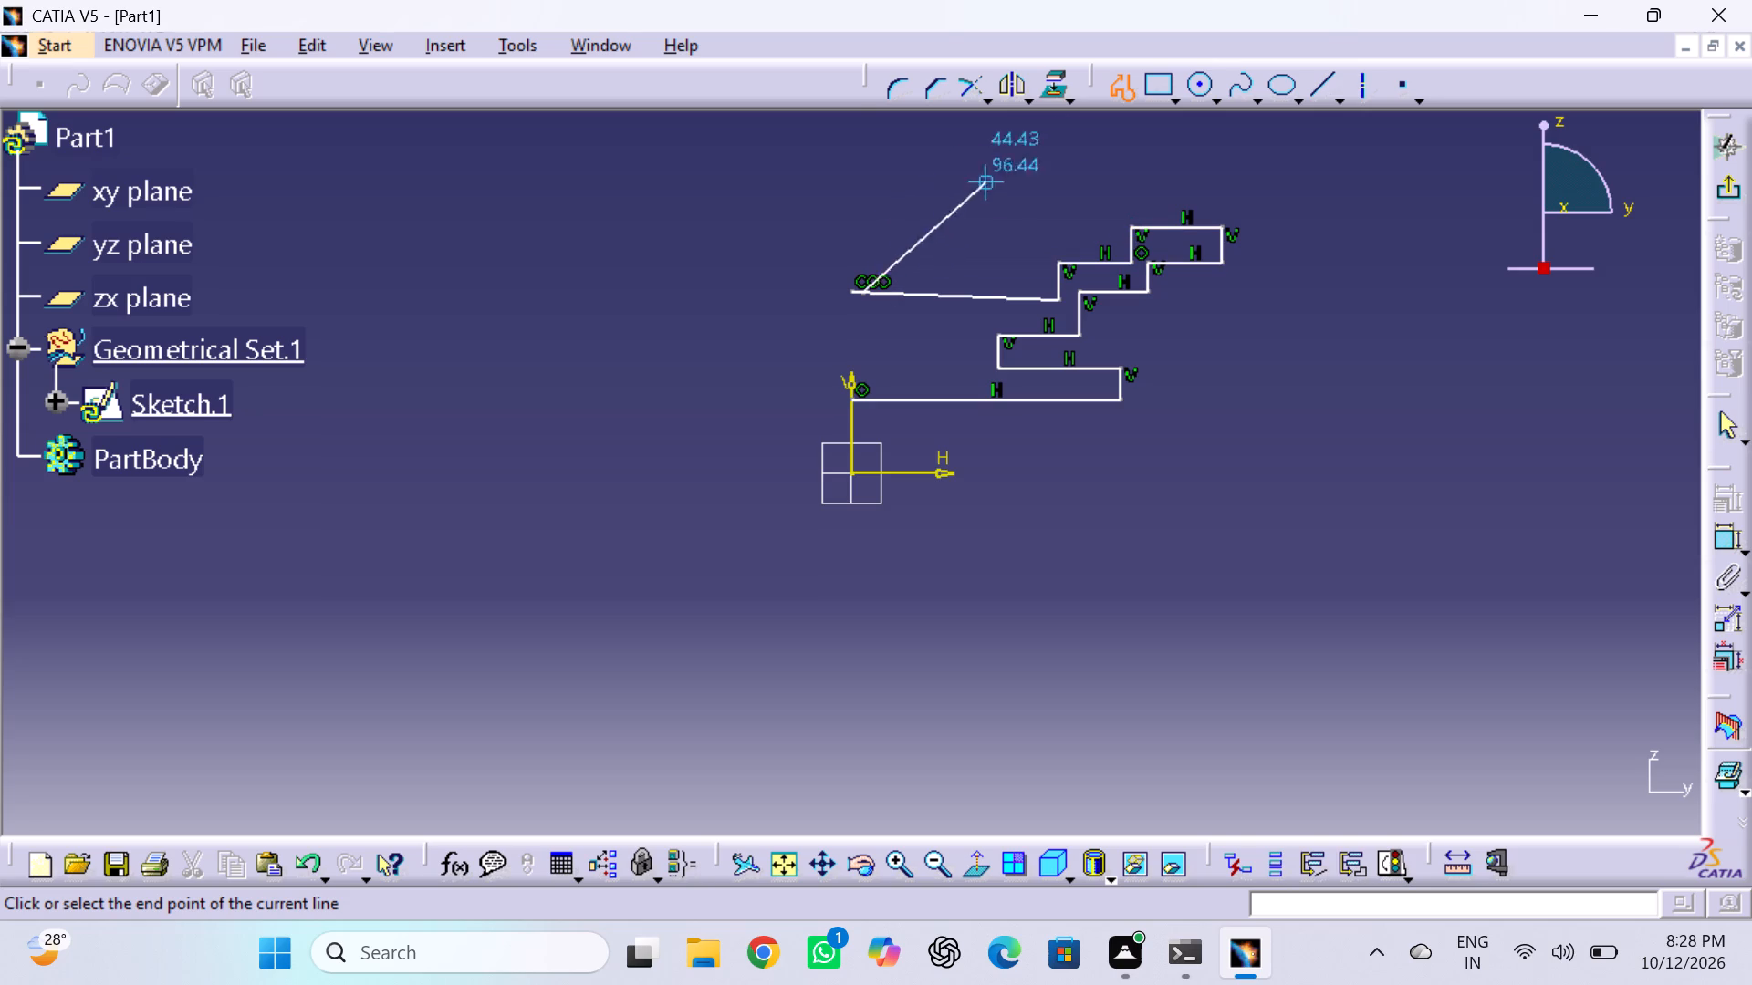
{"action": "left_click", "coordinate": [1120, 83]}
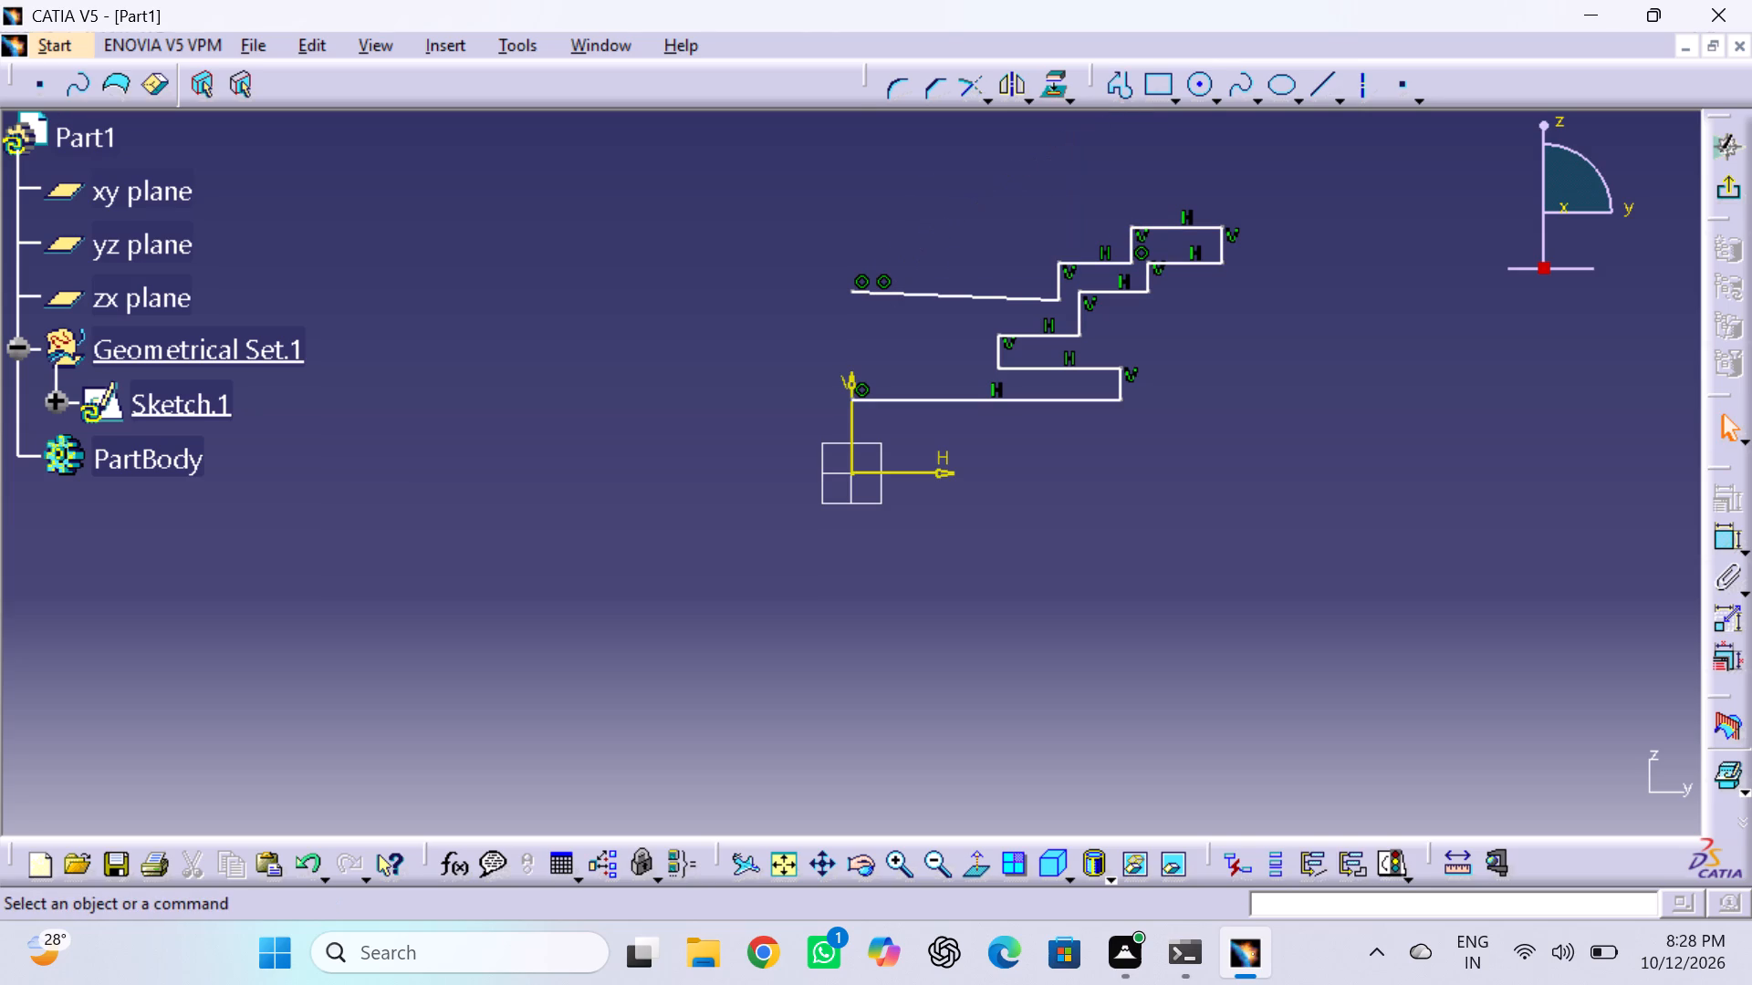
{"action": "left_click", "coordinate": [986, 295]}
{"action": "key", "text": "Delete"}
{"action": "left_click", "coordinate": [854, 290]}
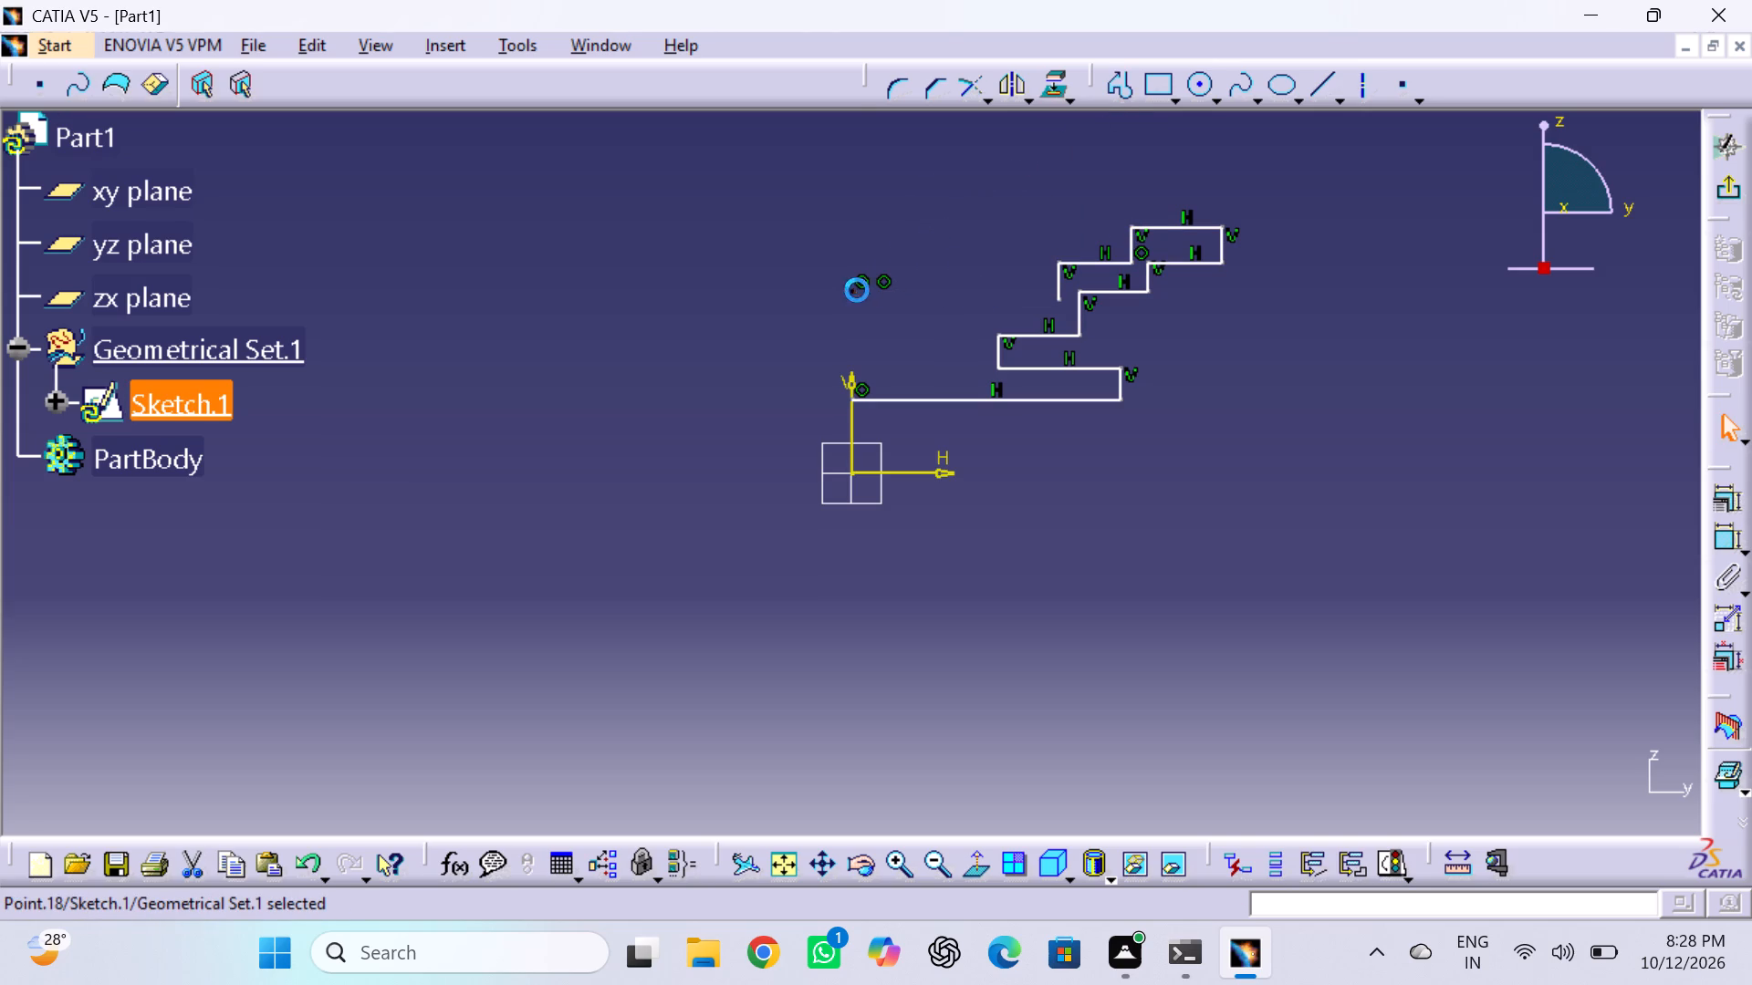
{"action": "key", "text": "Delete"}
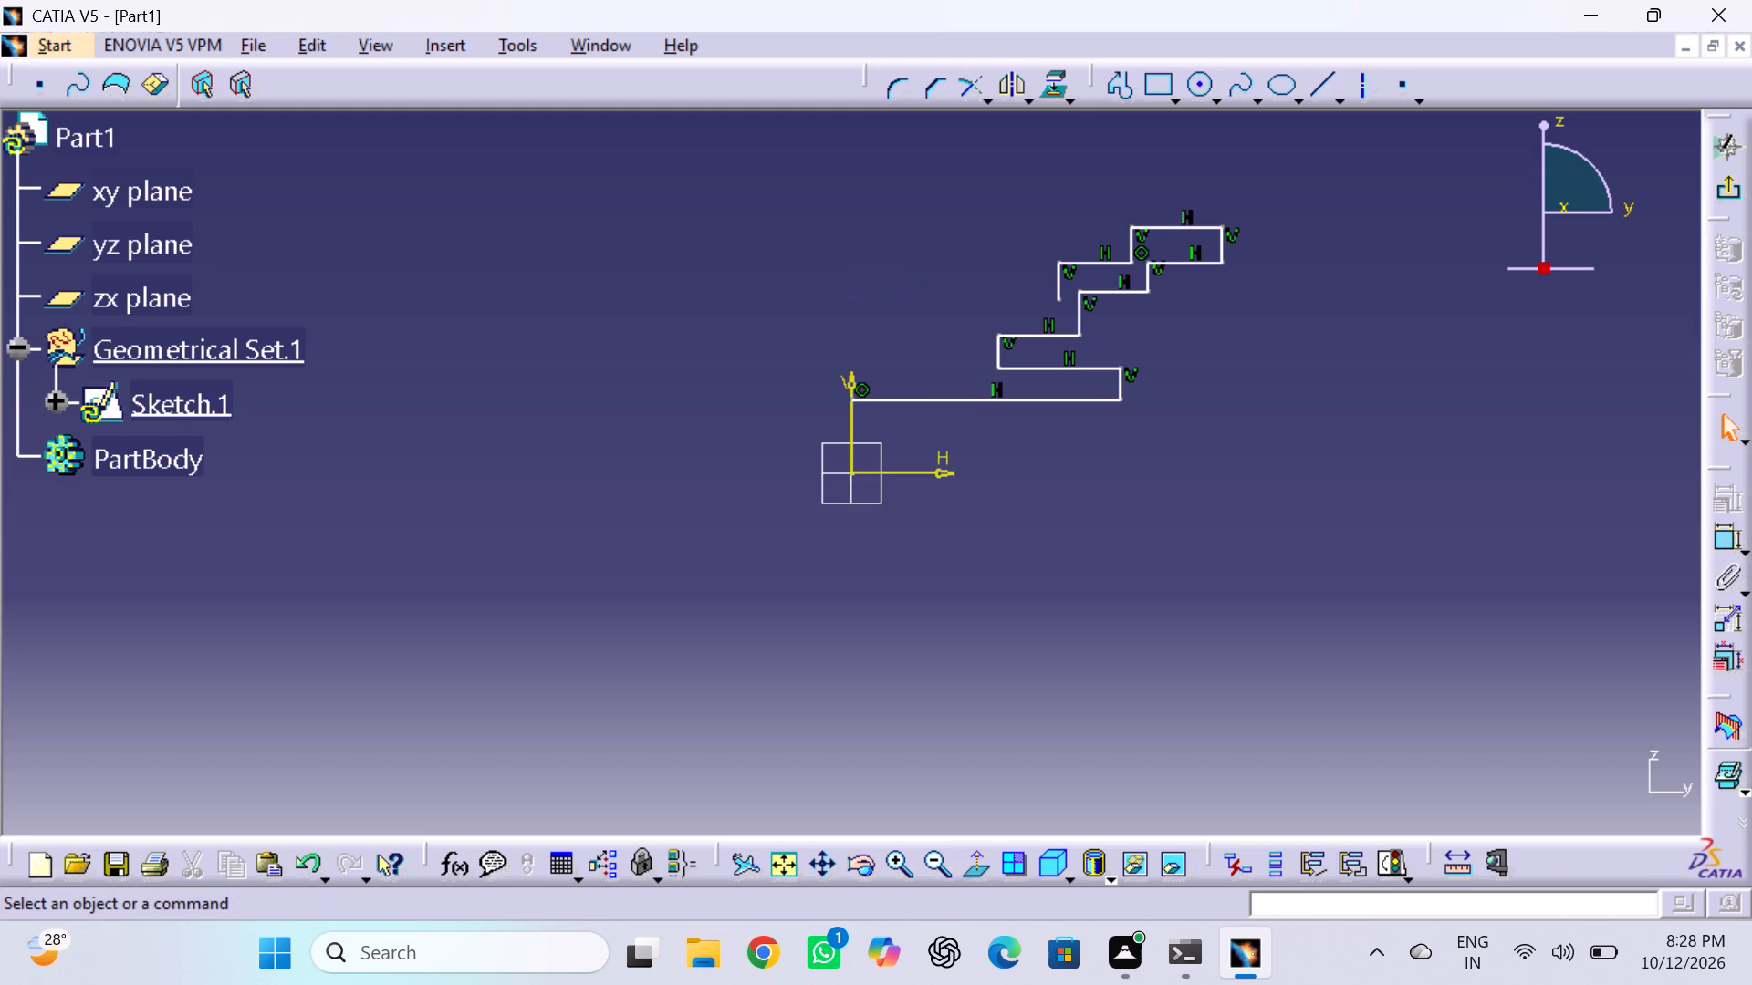
Close the profile with a horizontal line to the vertical axis at about 57 mm height and a vertical line down to its start point.
{"action": "left_click", "coordinate": [1116, 88]}
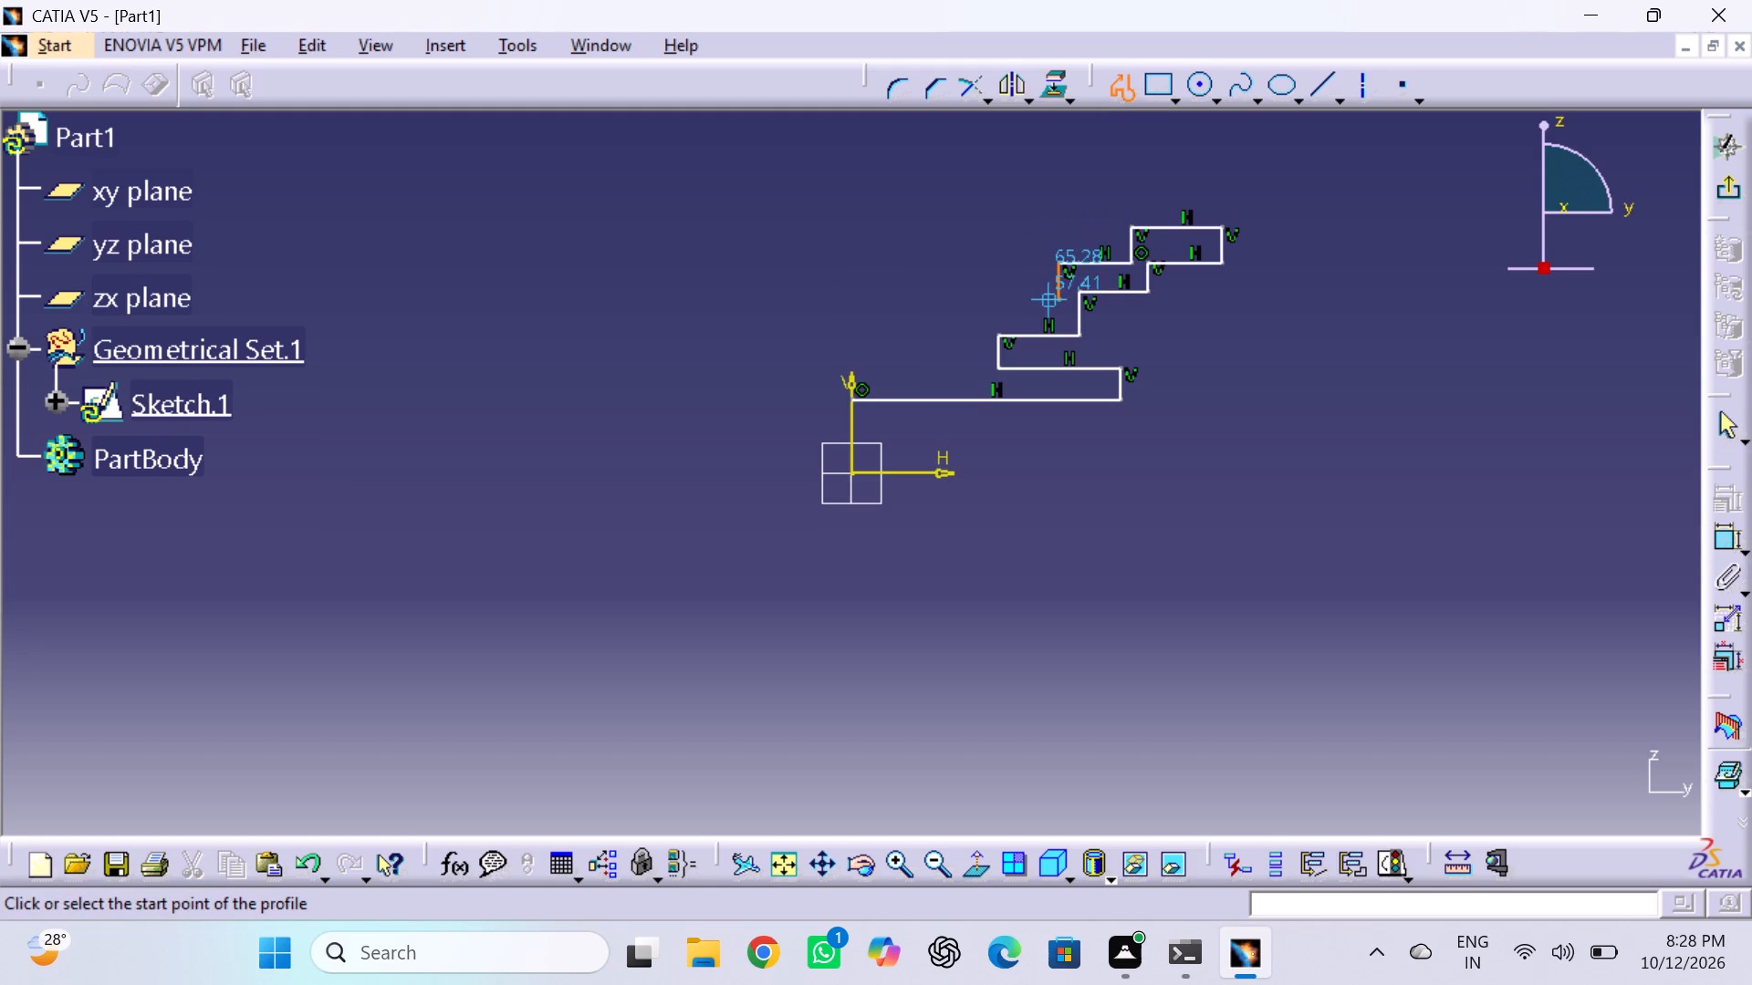
{"action": "left_click", "coordinate": [1058, 303]}
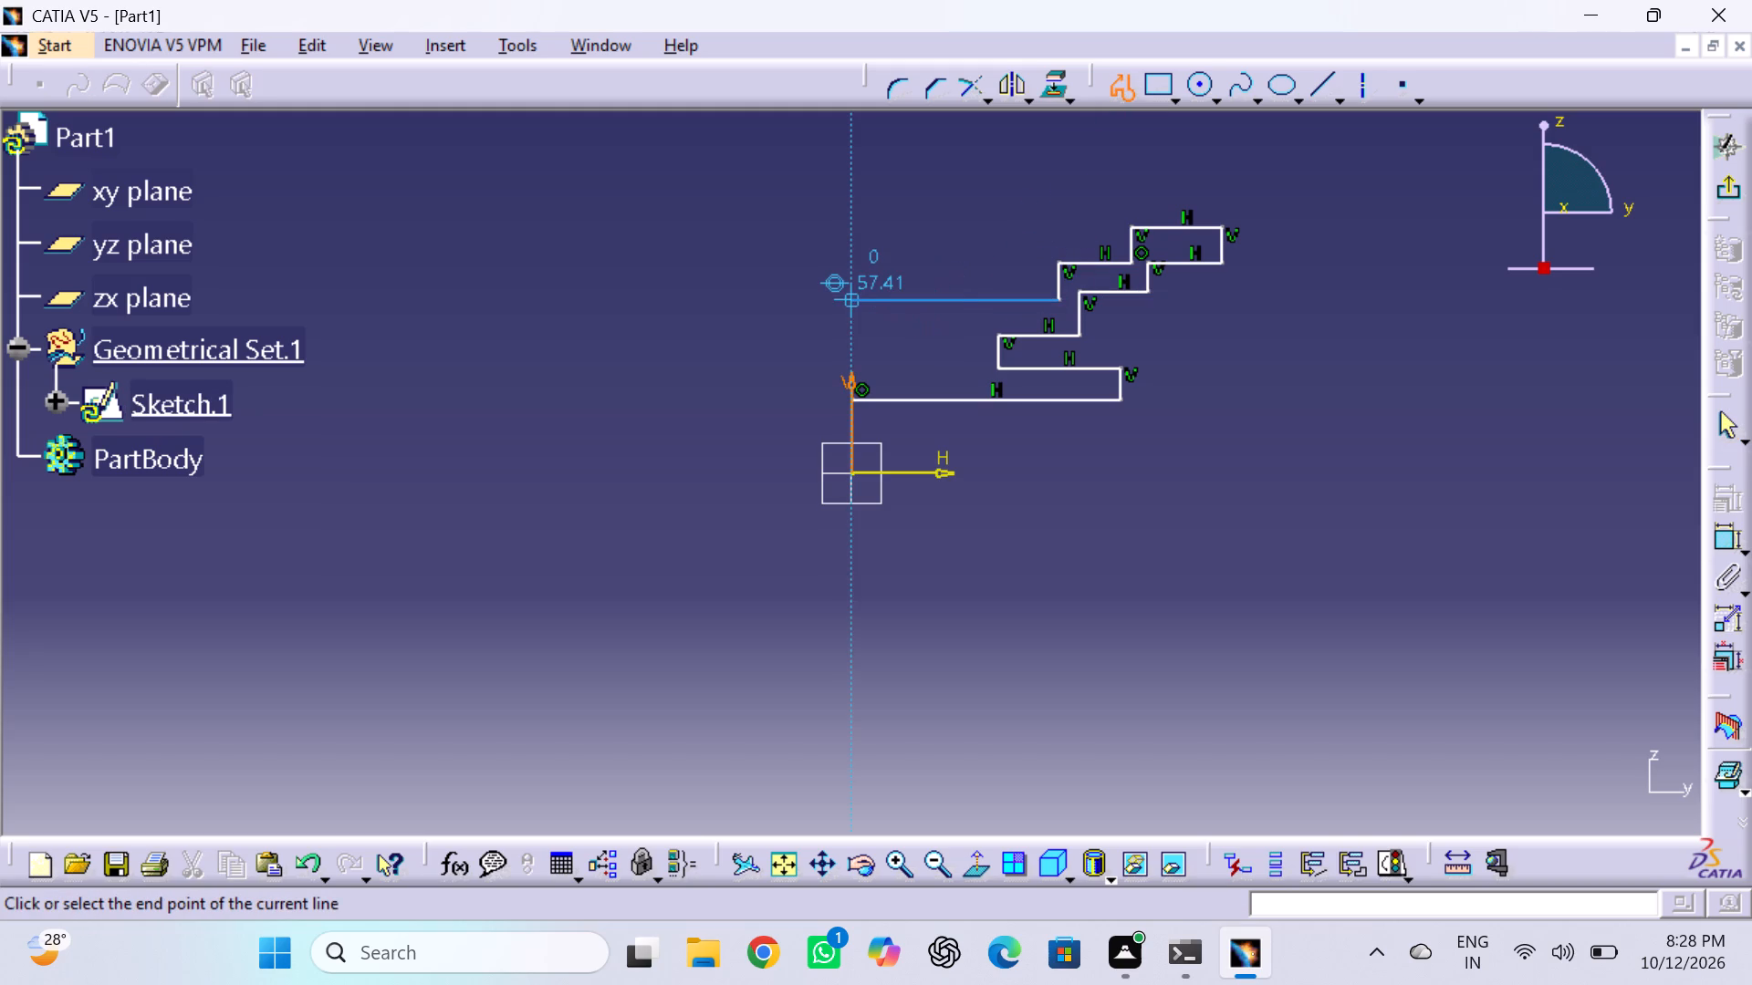
{"action": "left_click", "coordinate": [857, 296]}
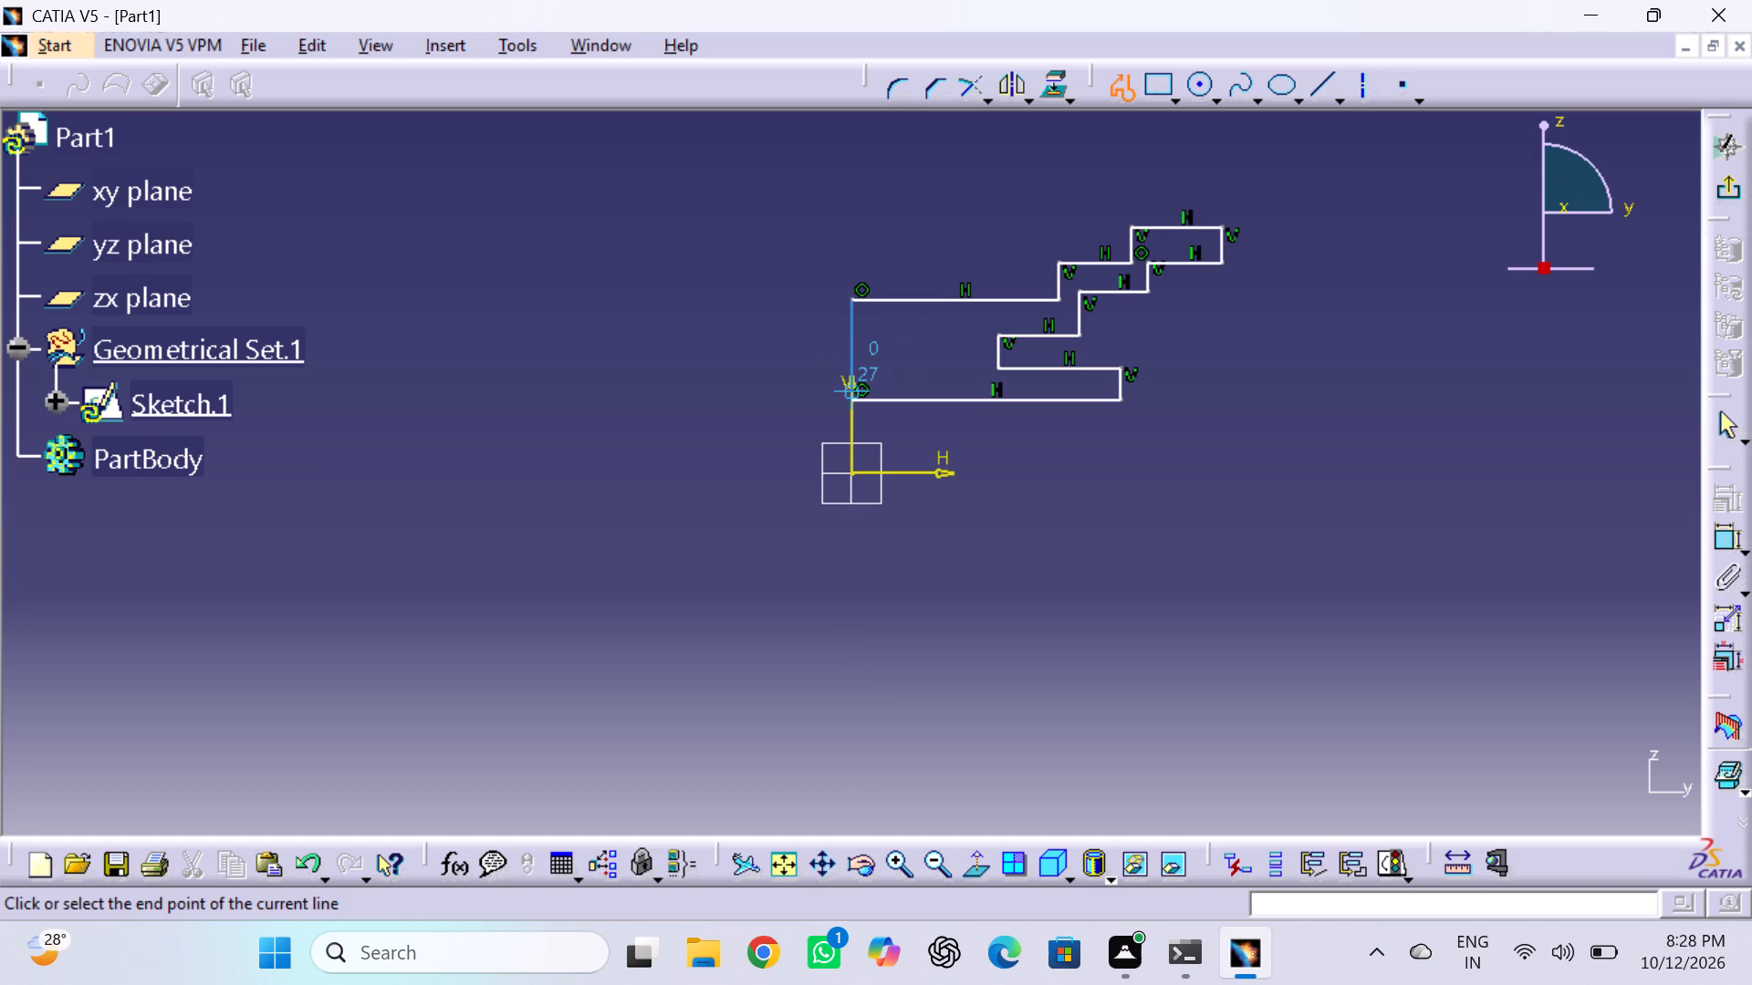
{"action": "left_click", "coordinate": [854, 399]}
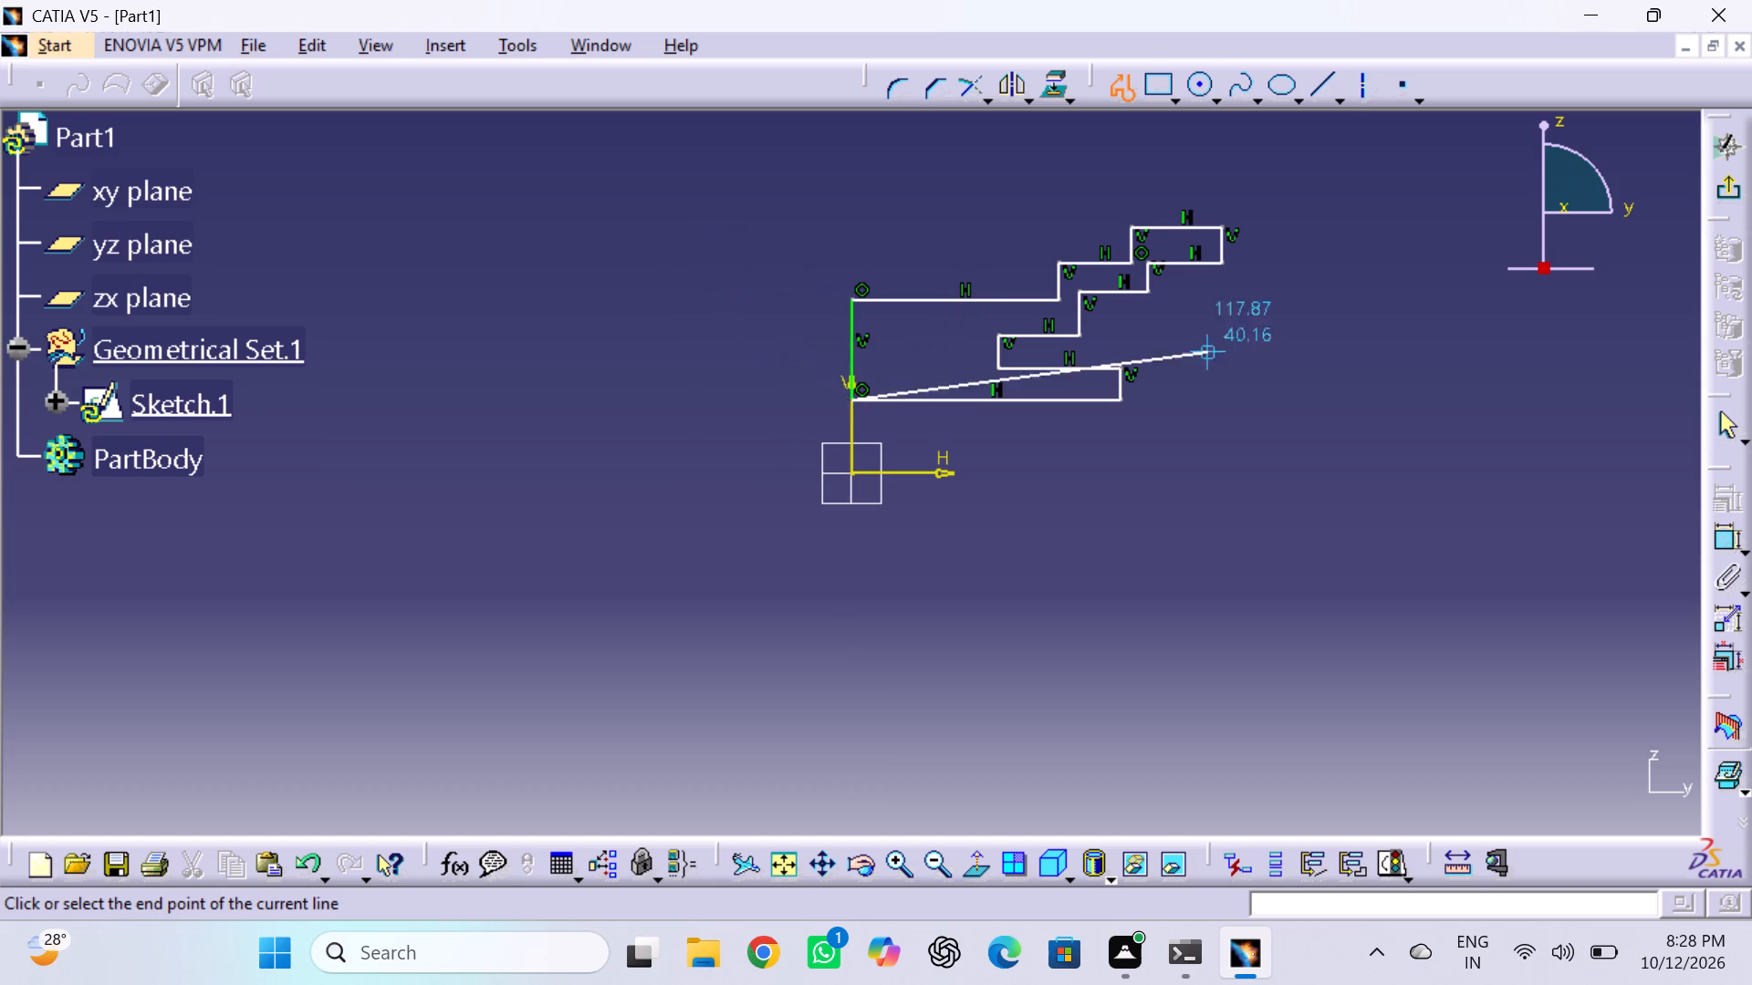
{"action": "left_click", "coordinate": [1724, 428]}
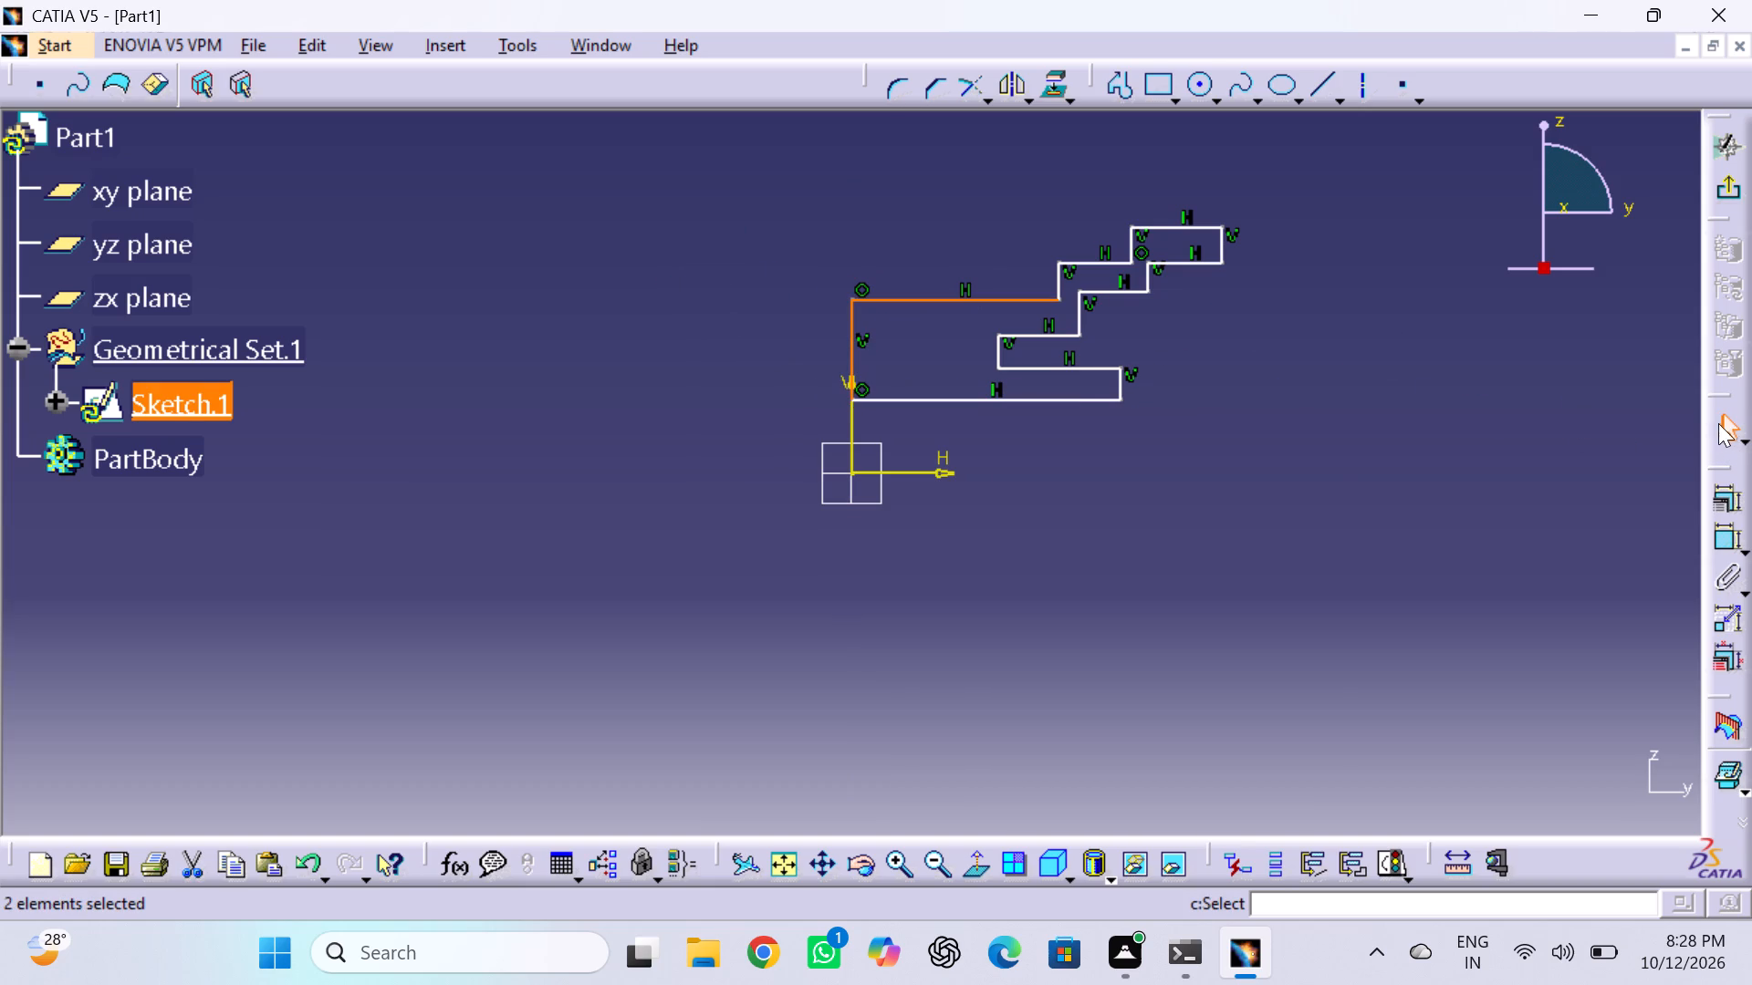
{"action": "left_click", "coordinate": [1475, 421]}
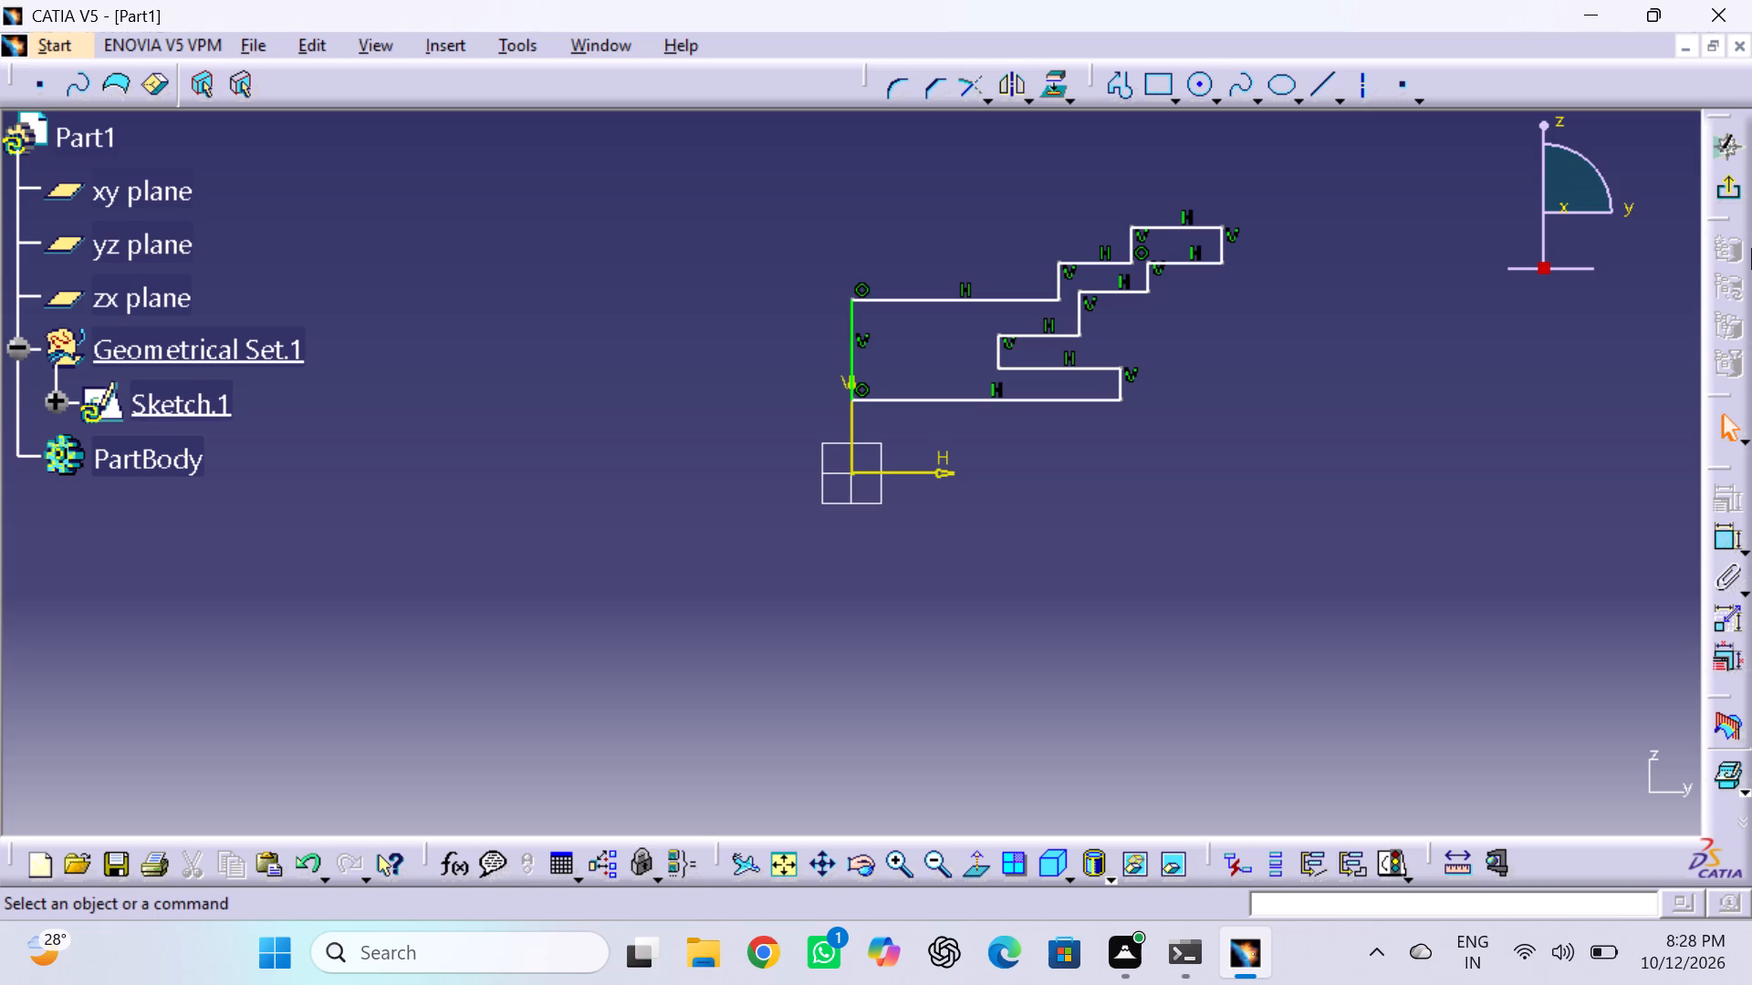
Draw a horizontal Axis line about 320 mm long through the origin, along the H axis and extending past both sides of the profile.
{"action": "left_click", "coordinate": [1362, 89]}
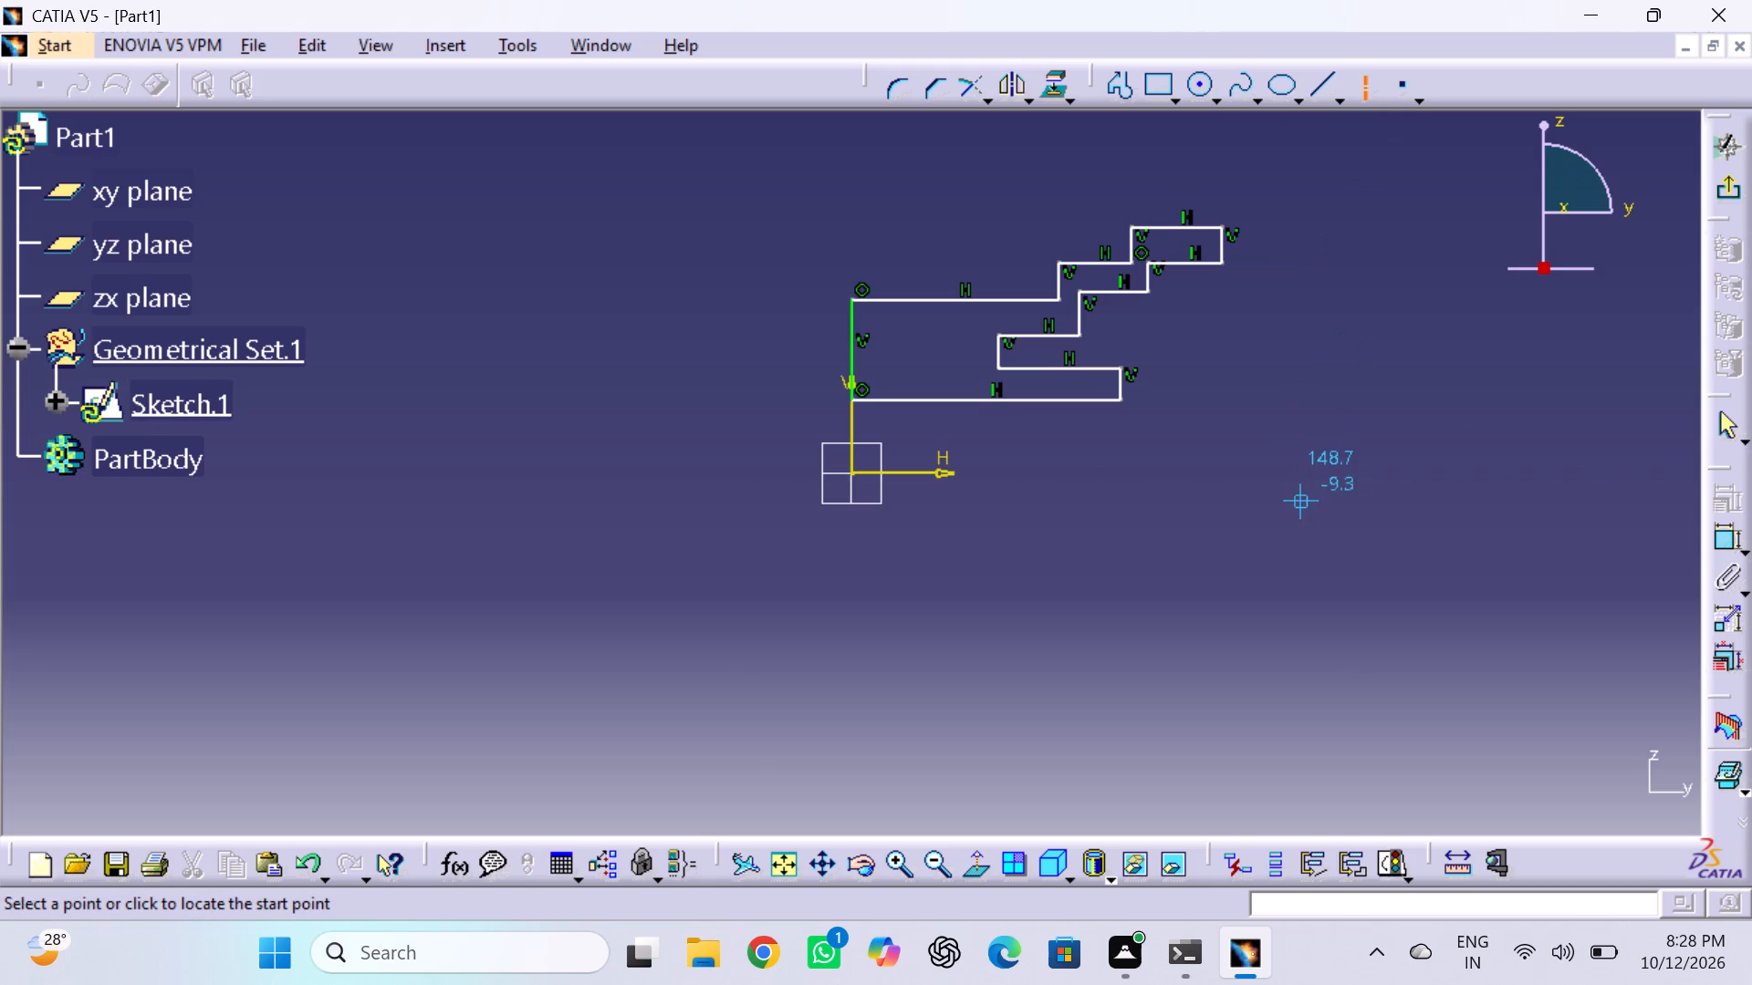
{"action": "left_click", "coordinate": [1318, 471]}
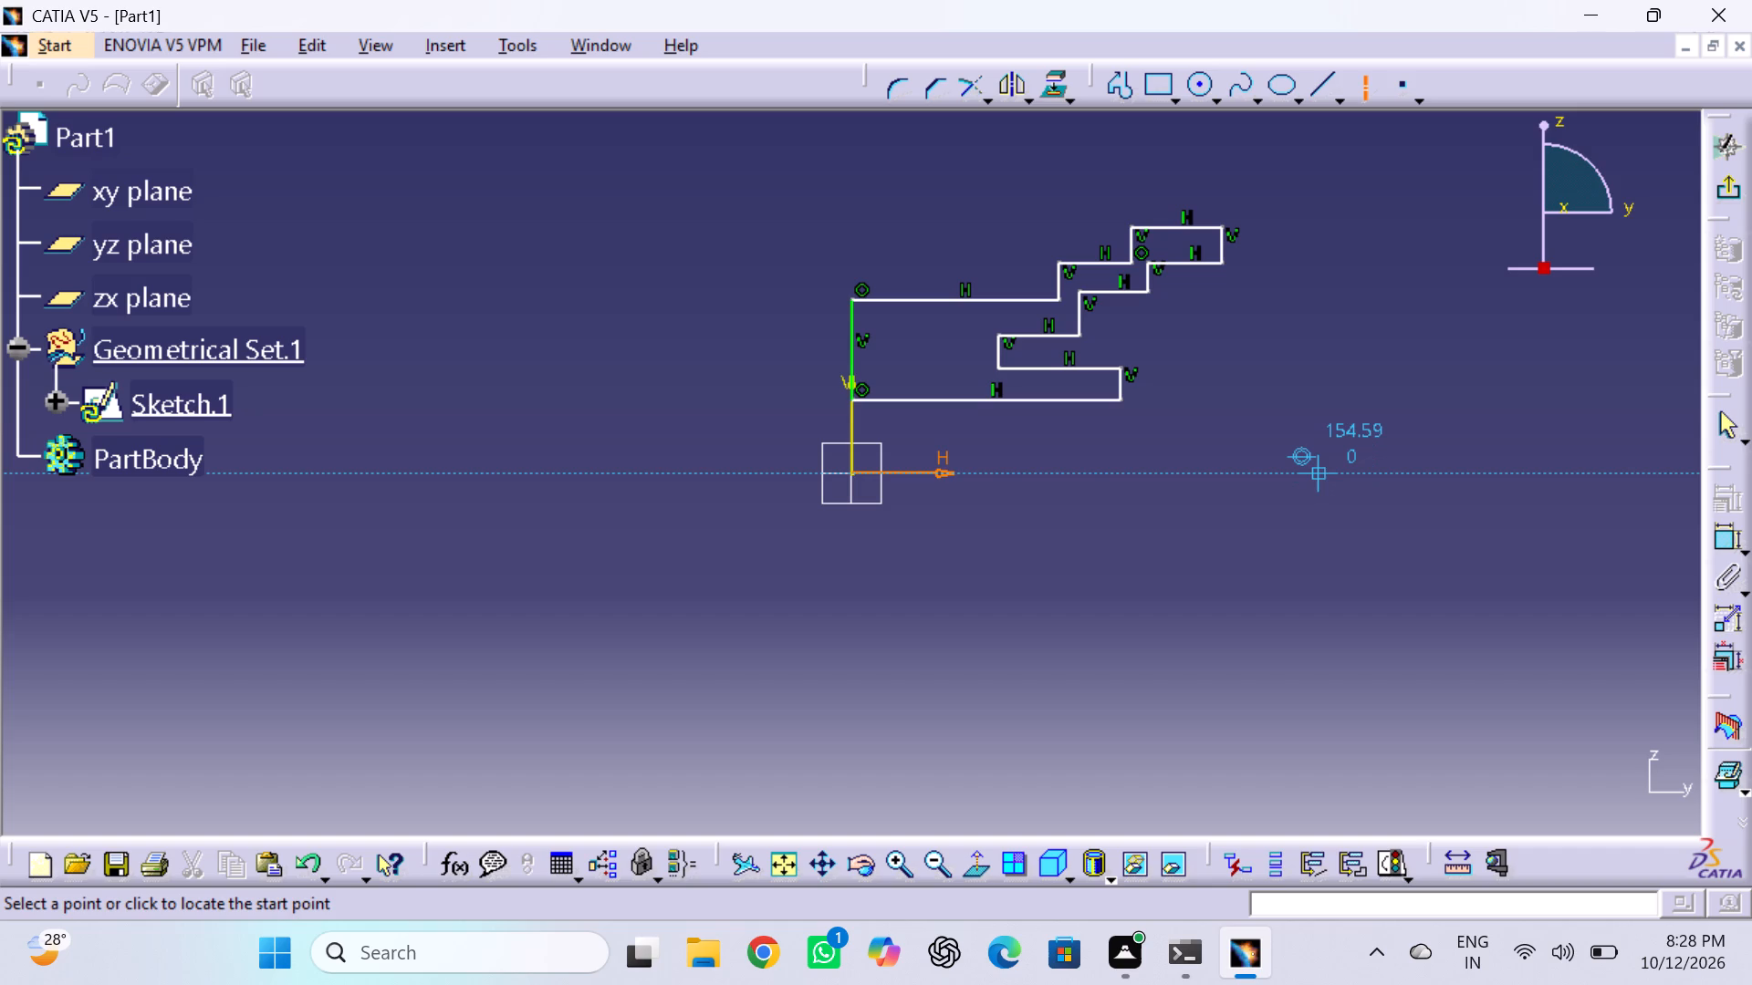
{"action": "left_click", "coordinate": [351, 472]}
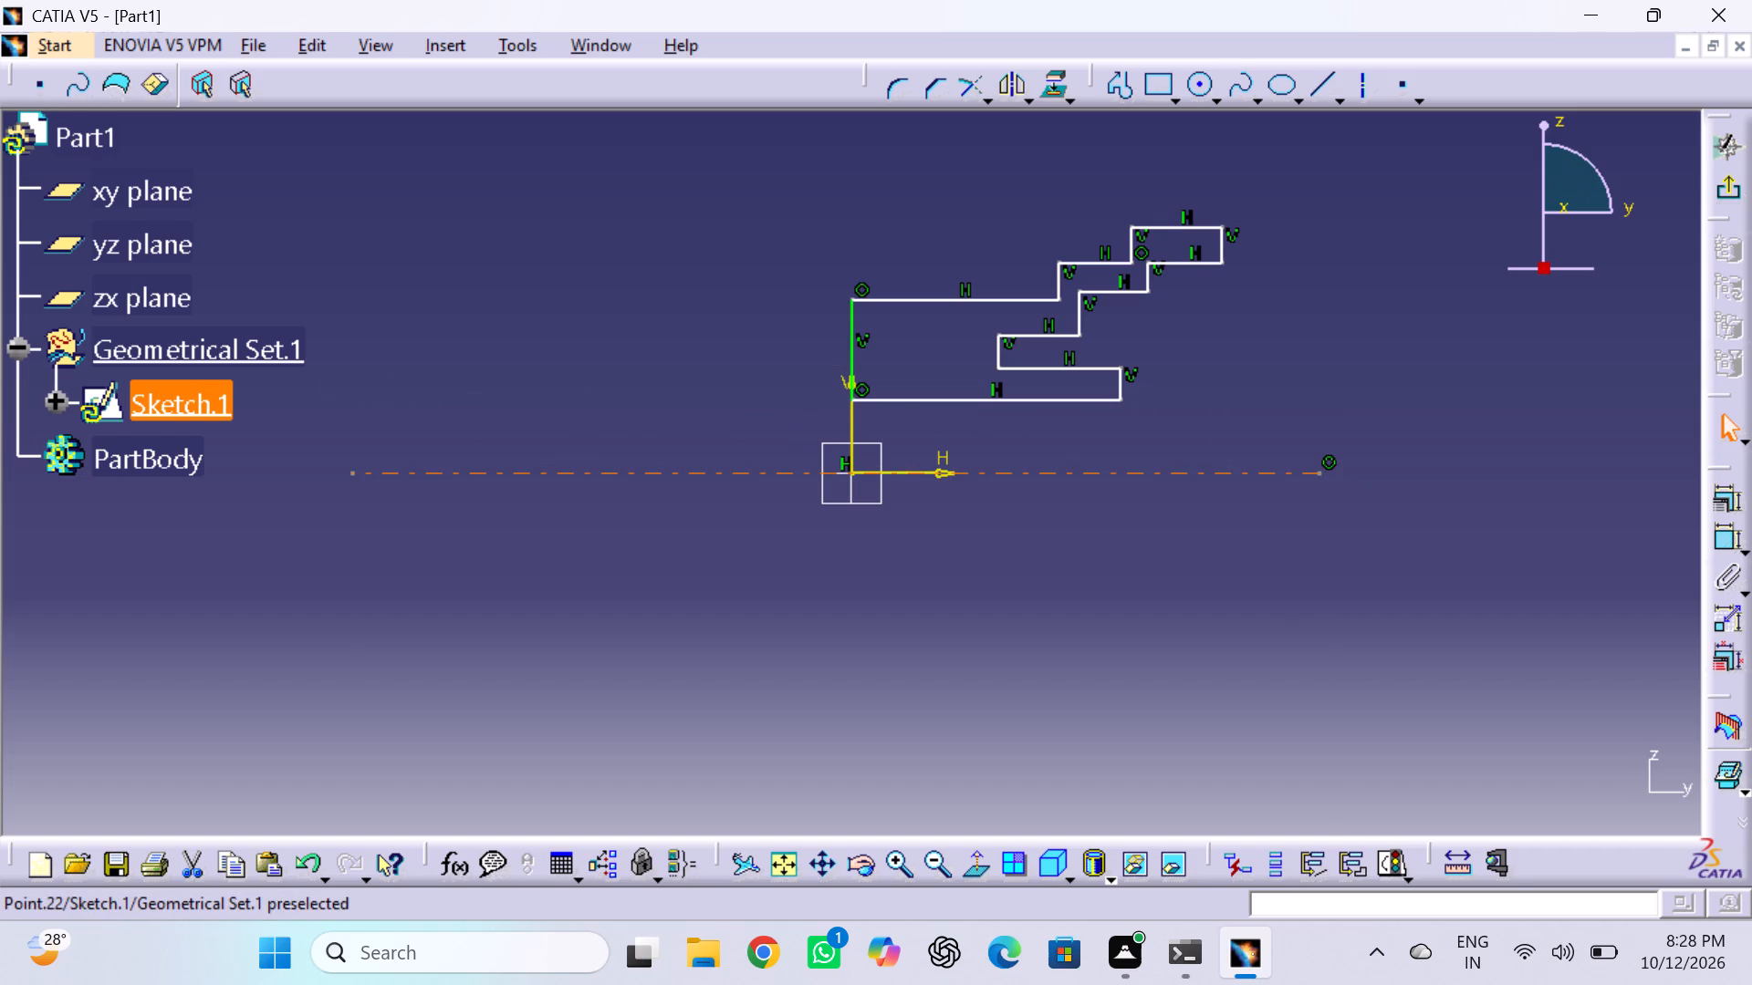
{"action": "left_click", "coordinate": [569, 303]}
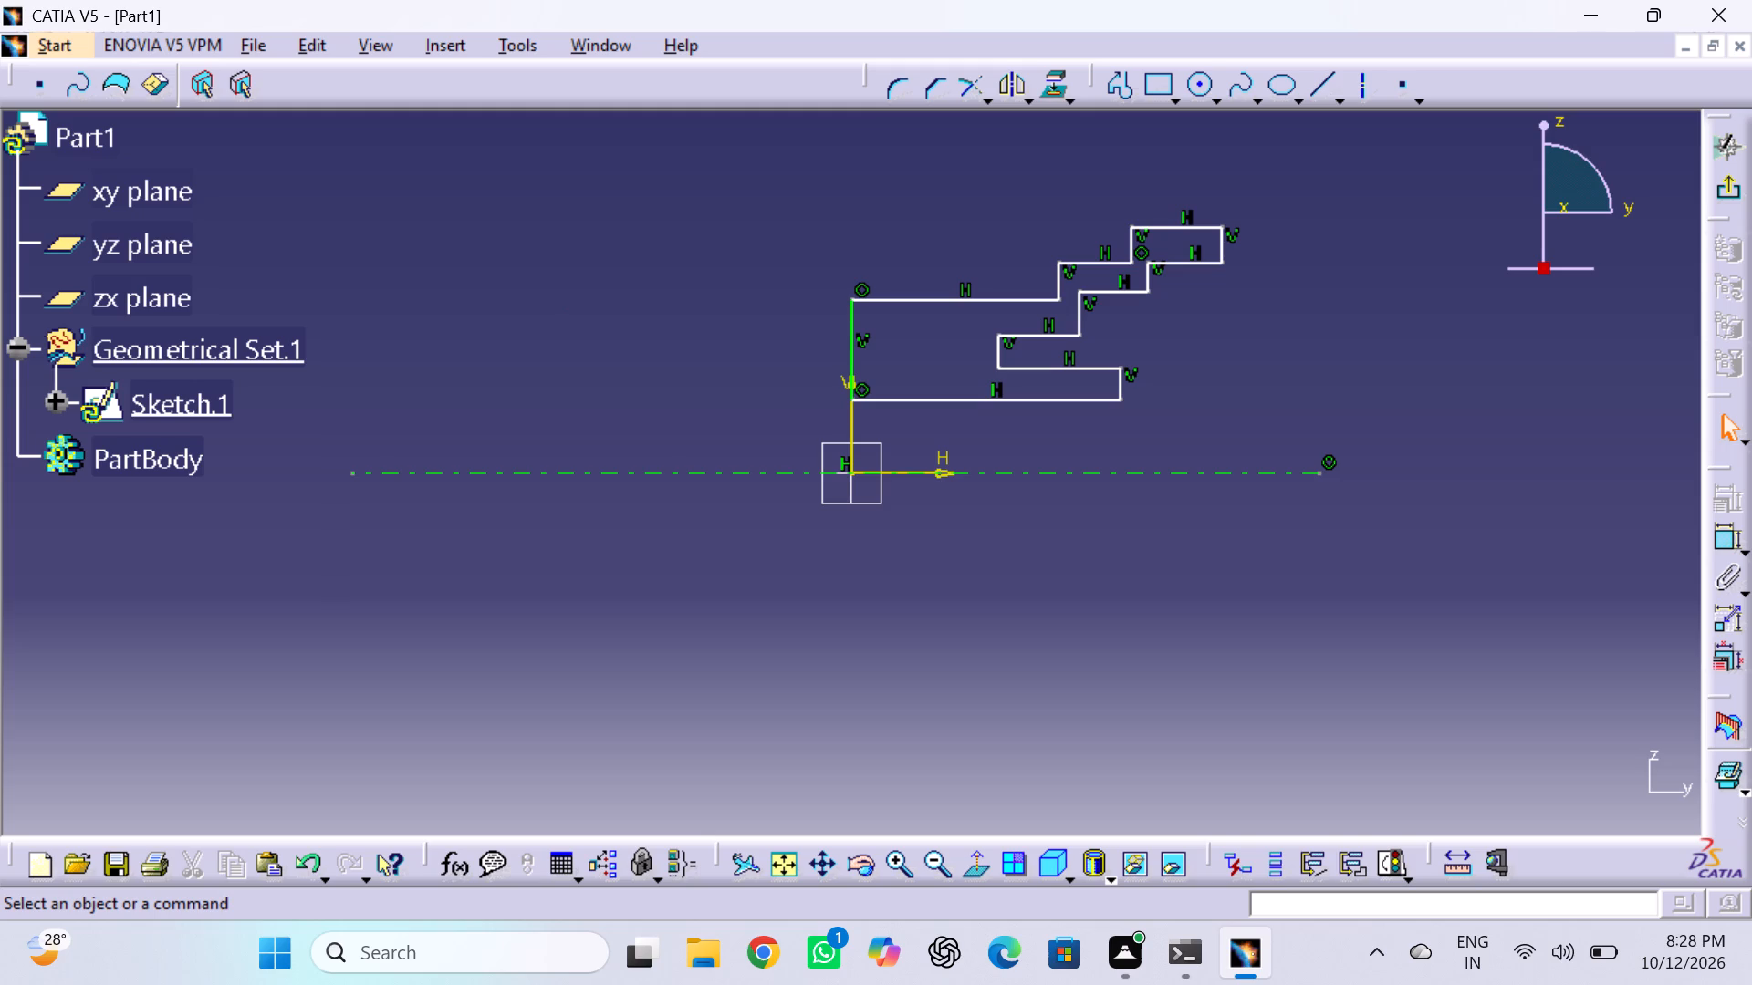
Dimension the profile's upper horizontal line at the vertical axis from the axis line and set the offset to 40 mm.
{"action": "double_click", "coordinate": [1730, 541]}
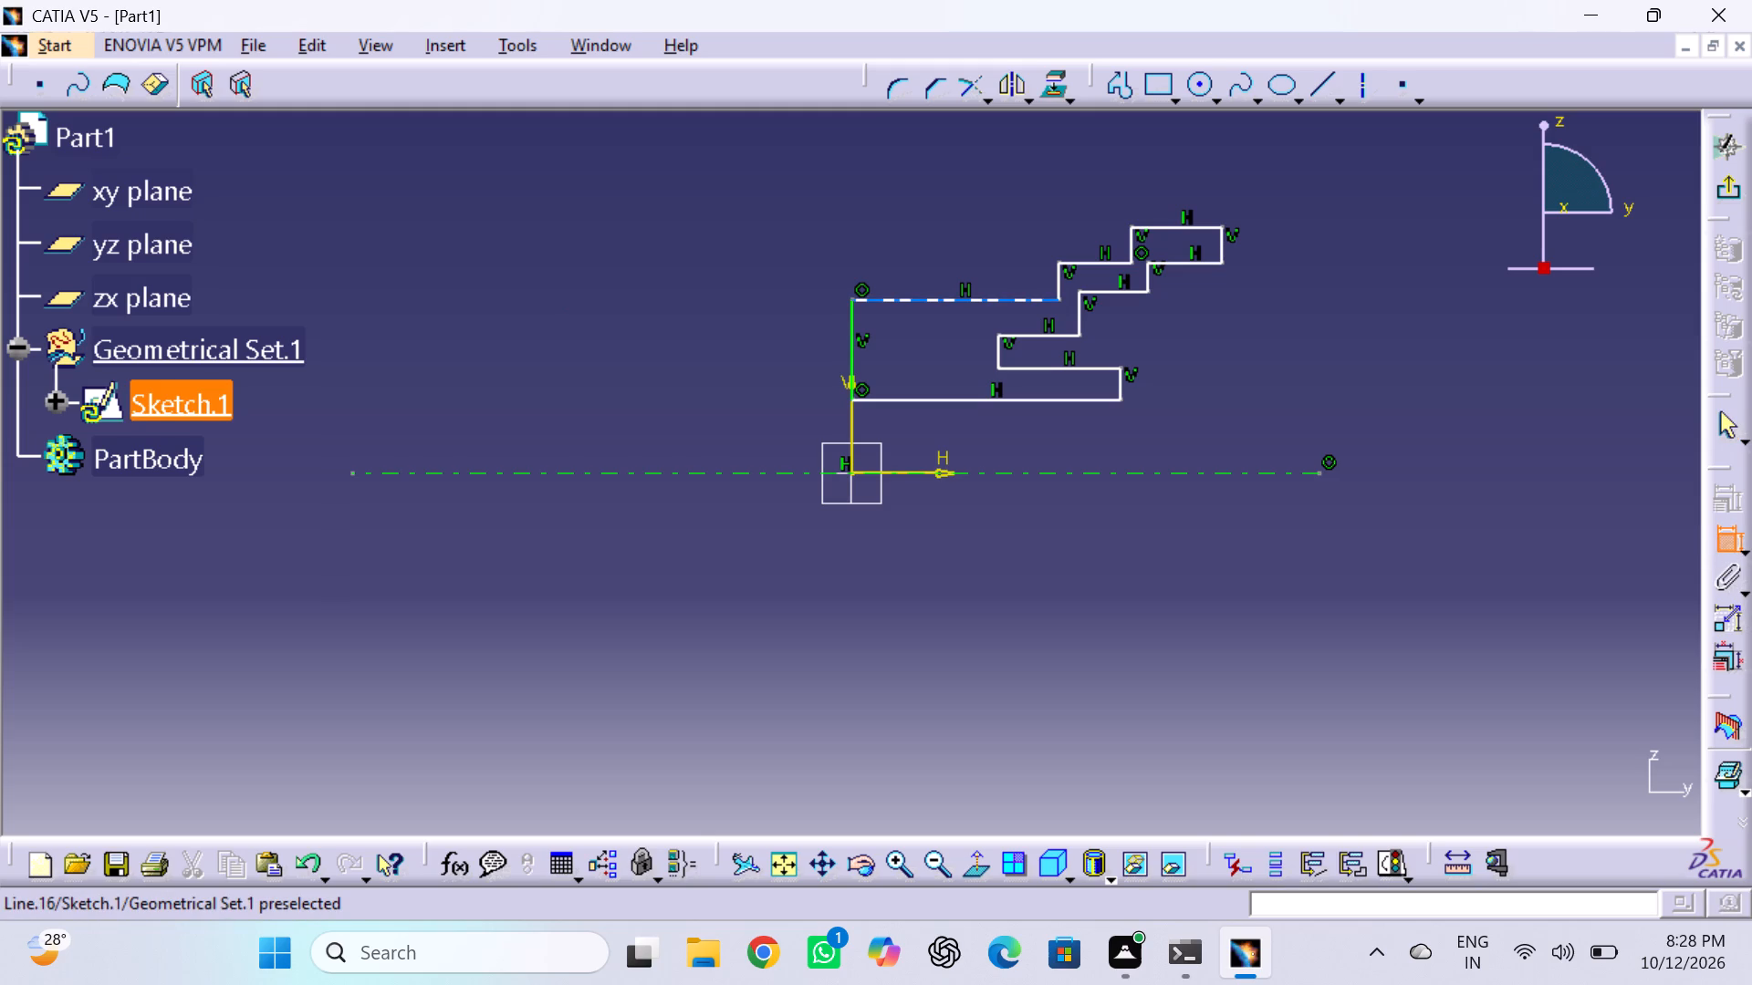
{"action": "left_click", "coordinate": [884, 302]}
{"action": "left_click", "coordinate": [1000, 473]}
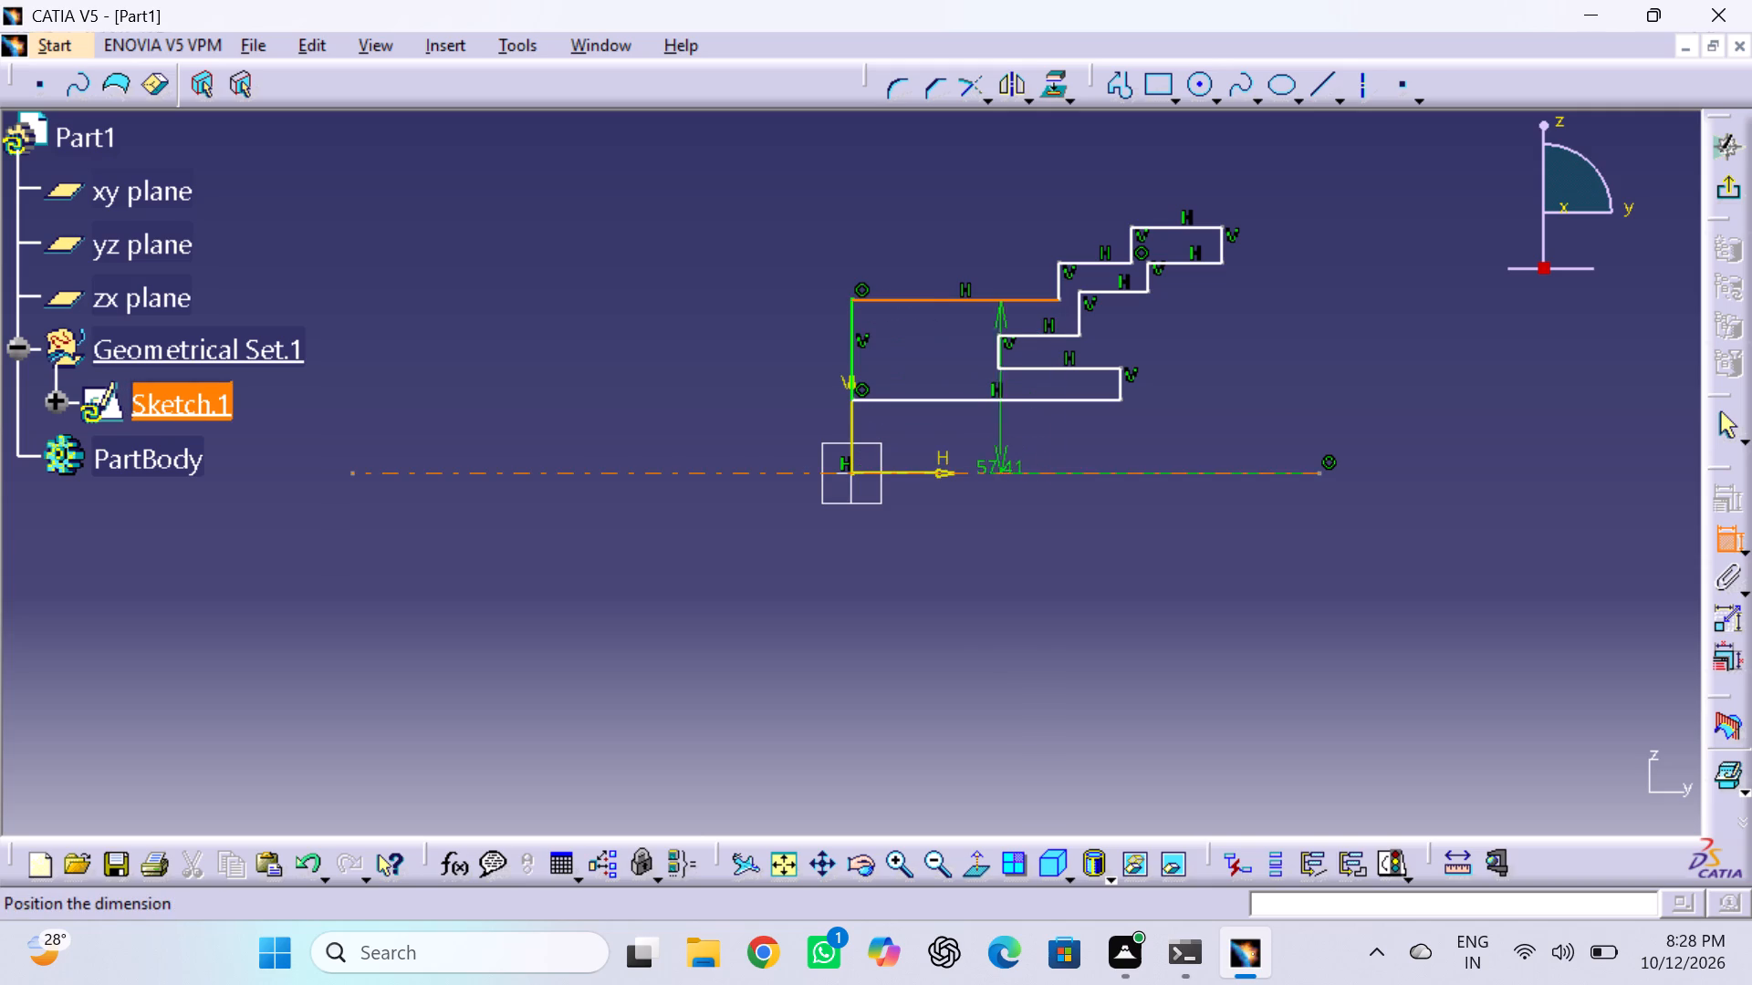
{"action": "left_click", "coordinate": [702, 417]}
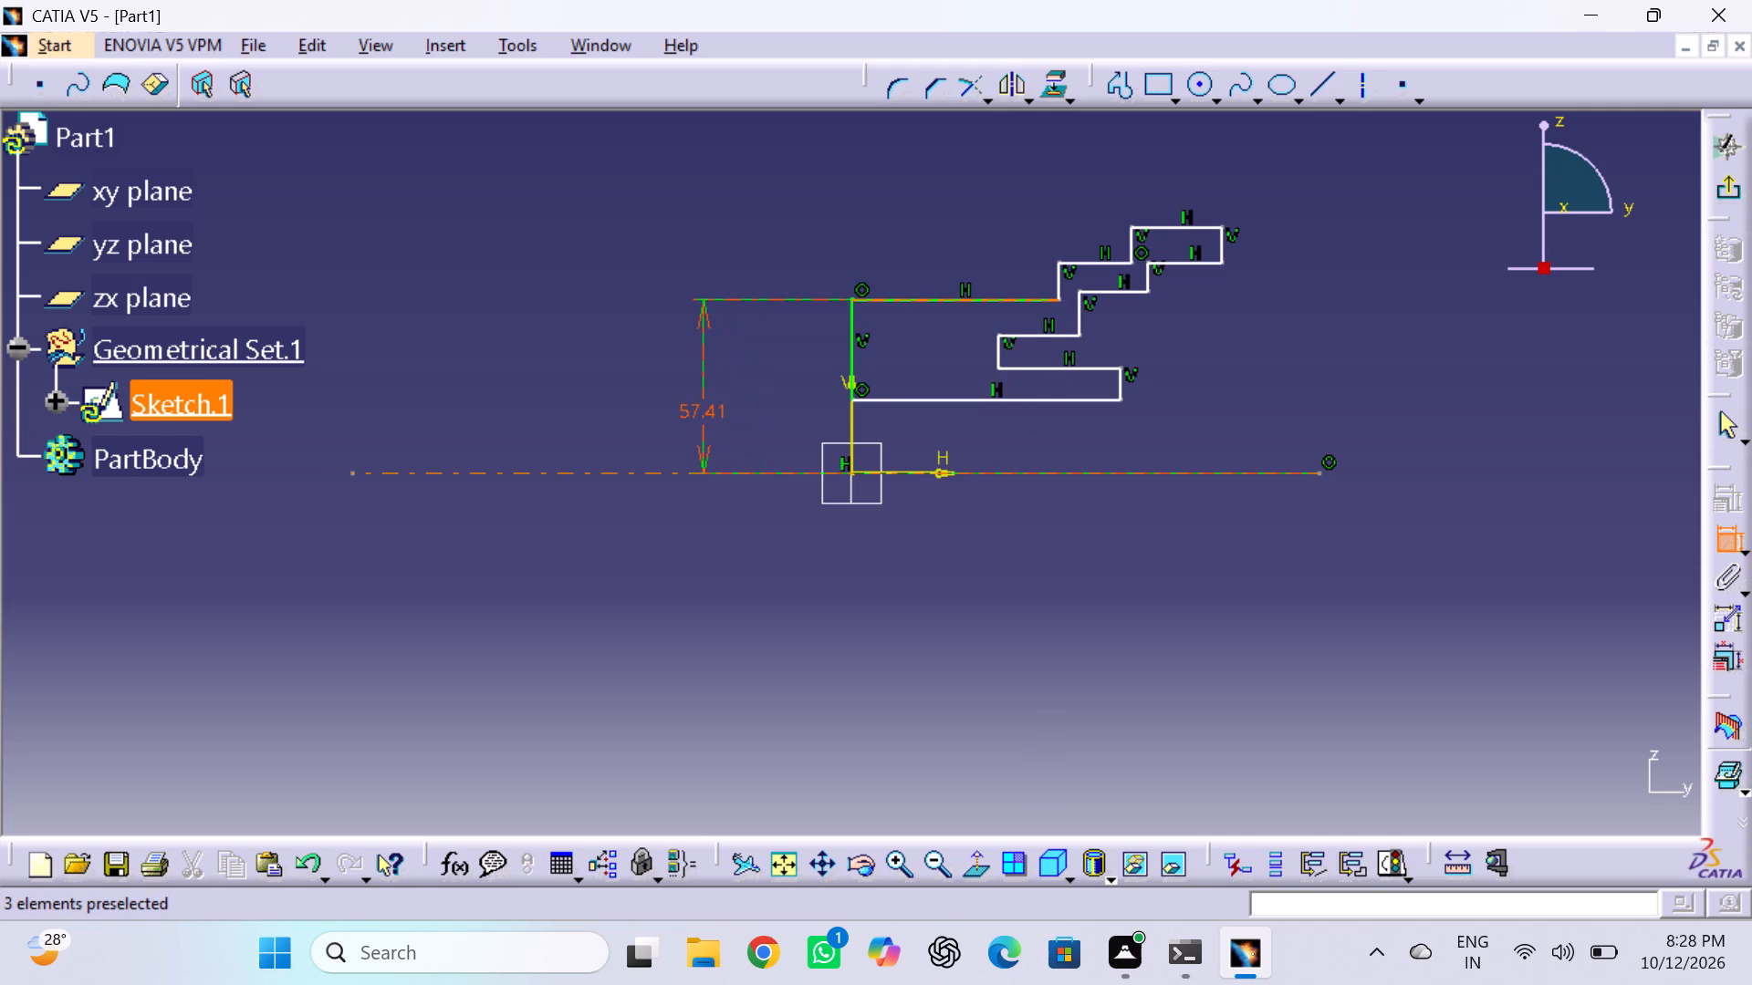
{"action": "double_click", "coordinate": [704, 408]}
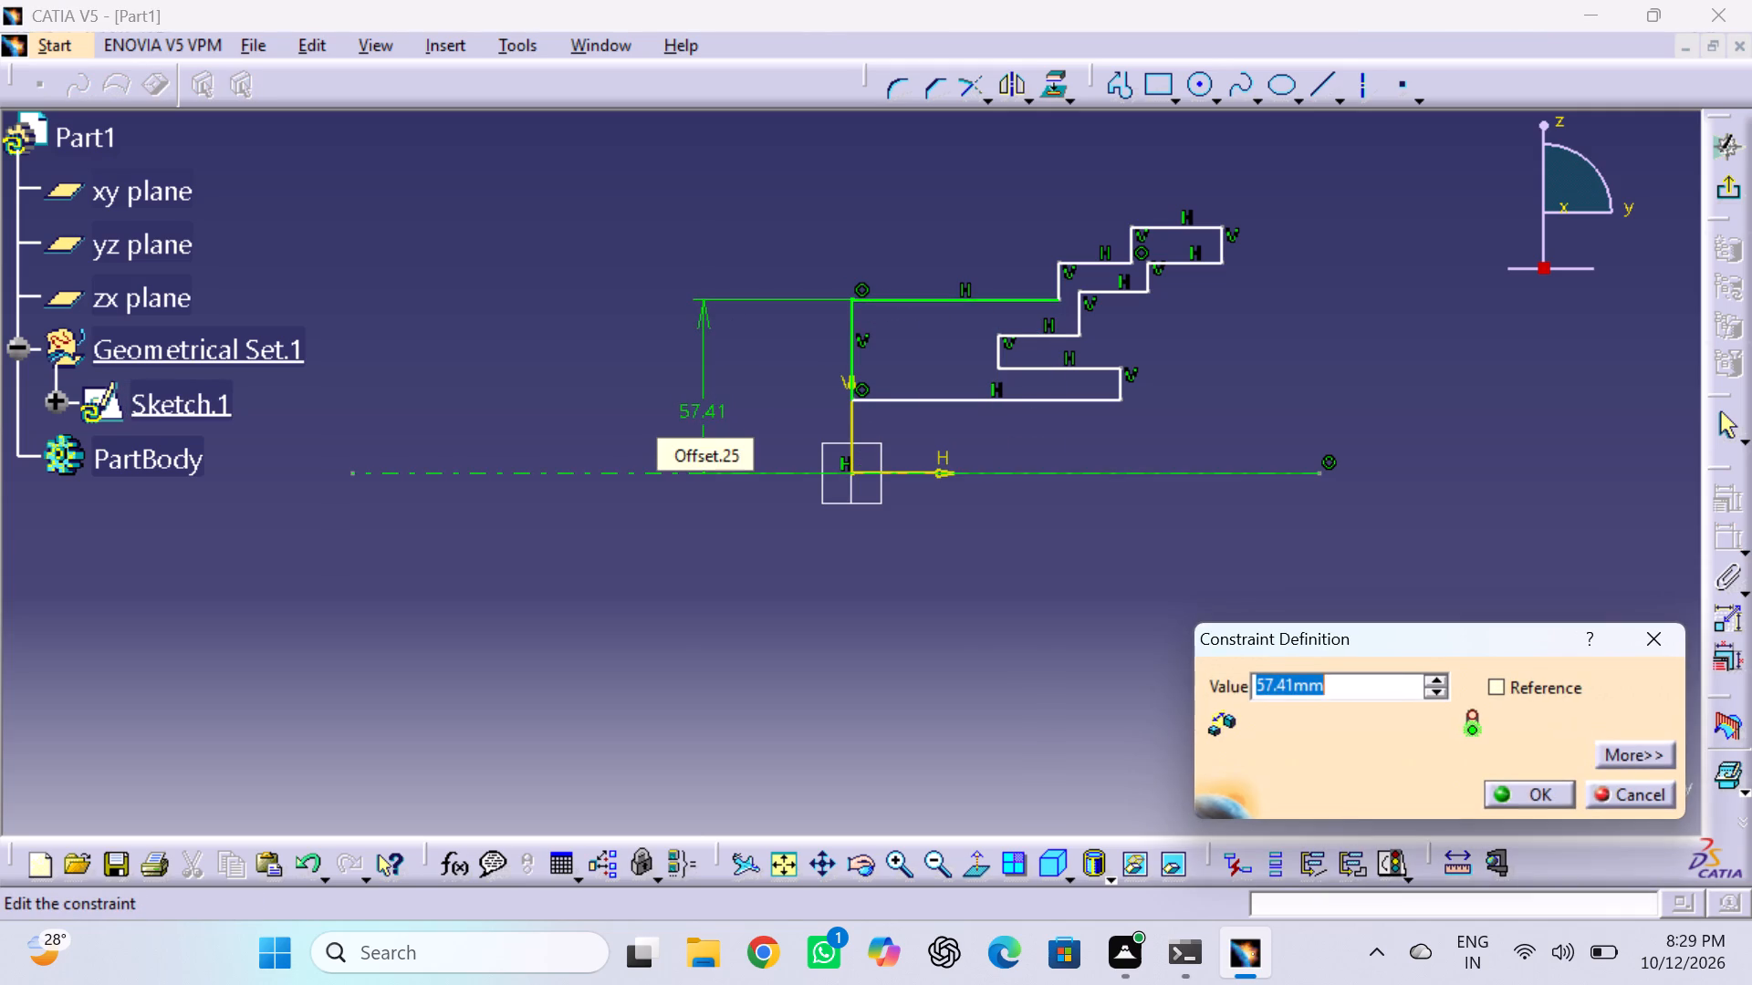
{"action": "key", "text": "4"}
{"action": "key", "text": "0"}
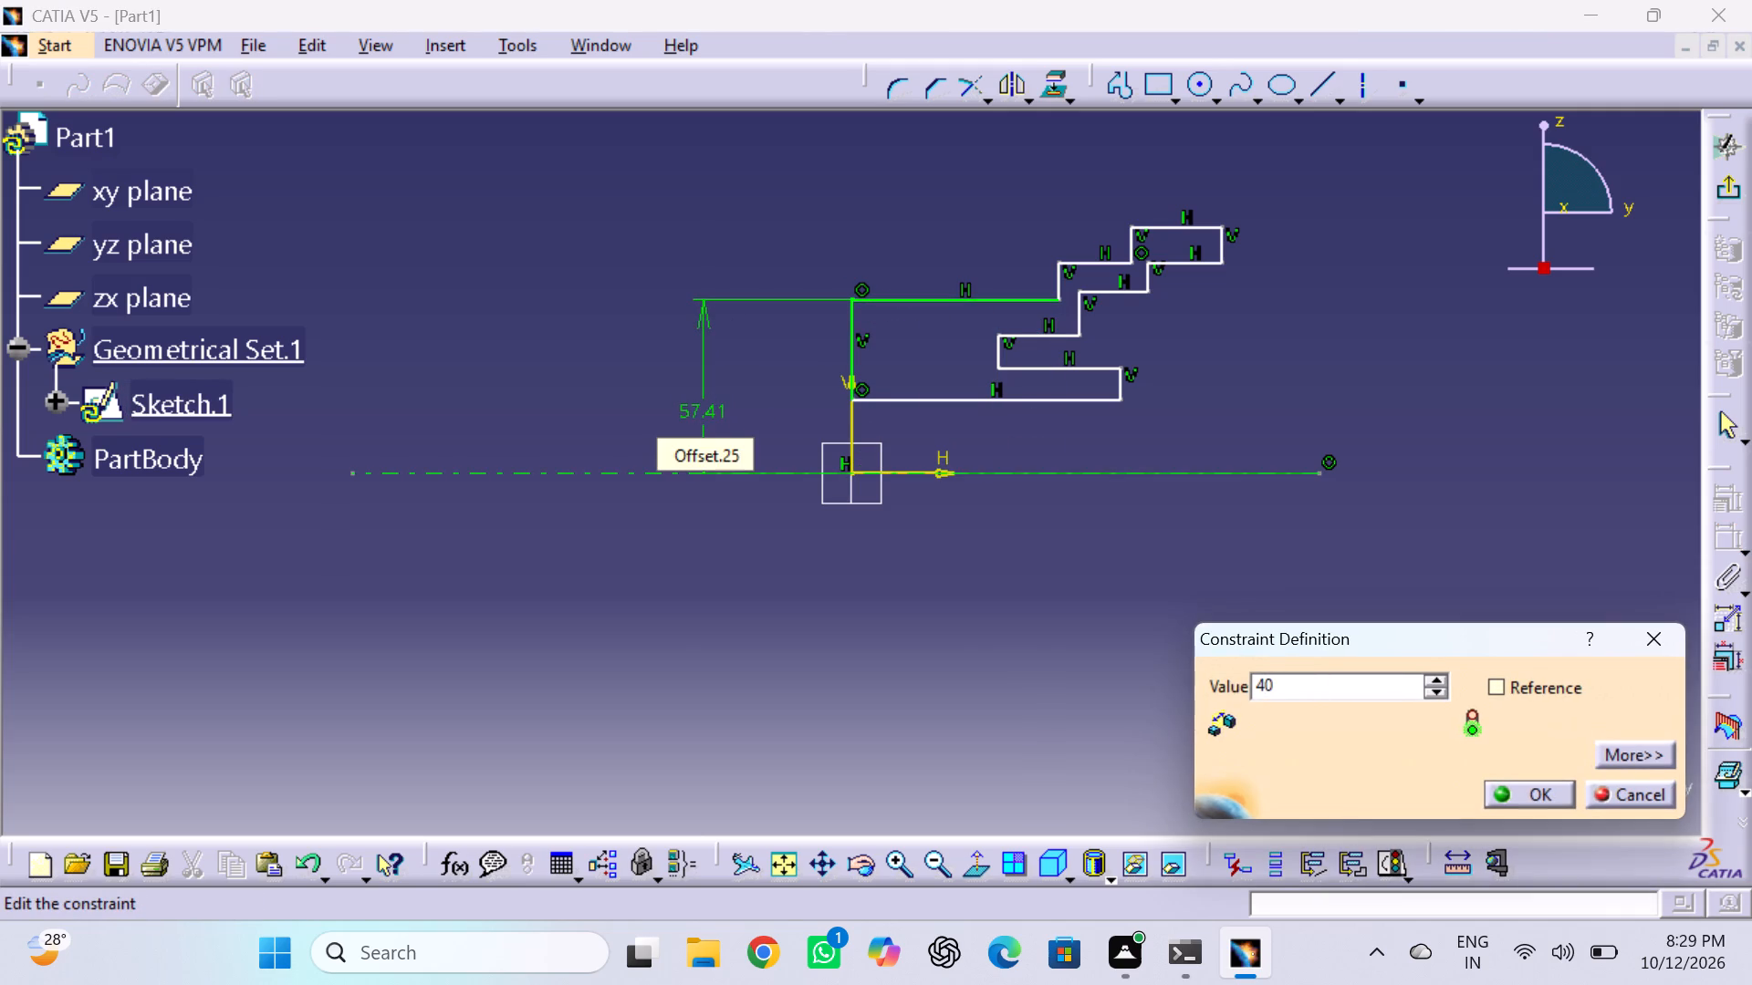
{"action": "key", "text": "Return"}
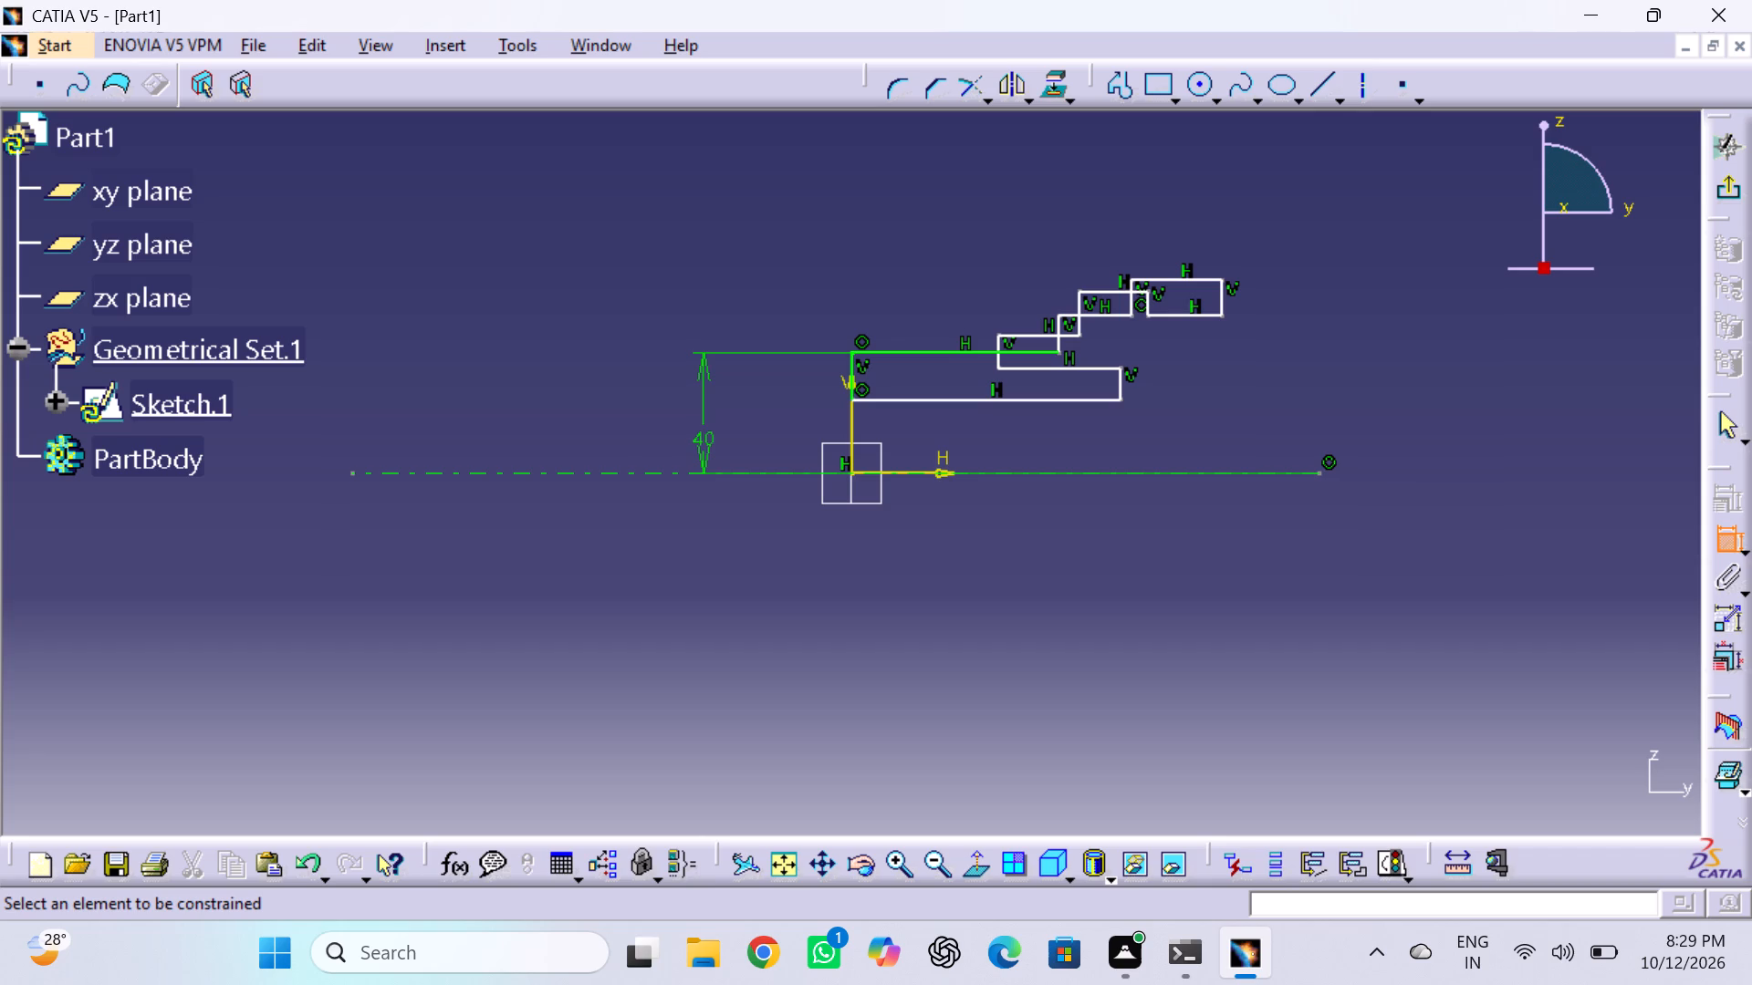
{"action": "left_click", "coordinate": [1718, 539]}
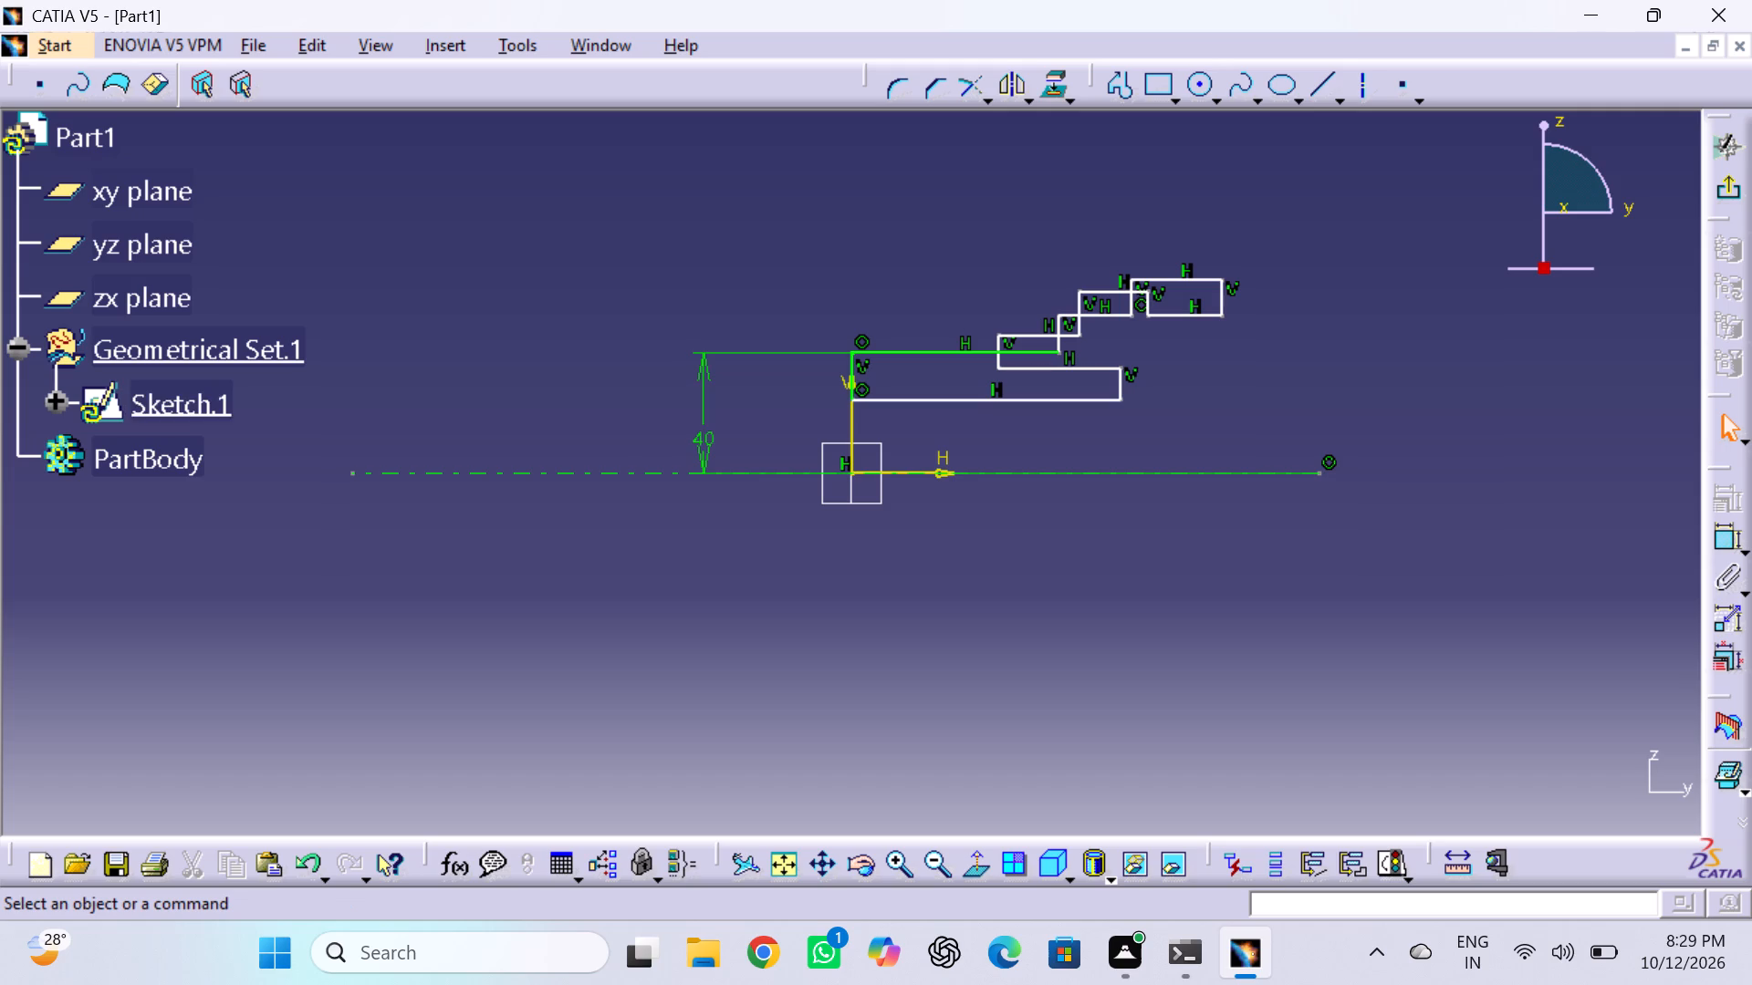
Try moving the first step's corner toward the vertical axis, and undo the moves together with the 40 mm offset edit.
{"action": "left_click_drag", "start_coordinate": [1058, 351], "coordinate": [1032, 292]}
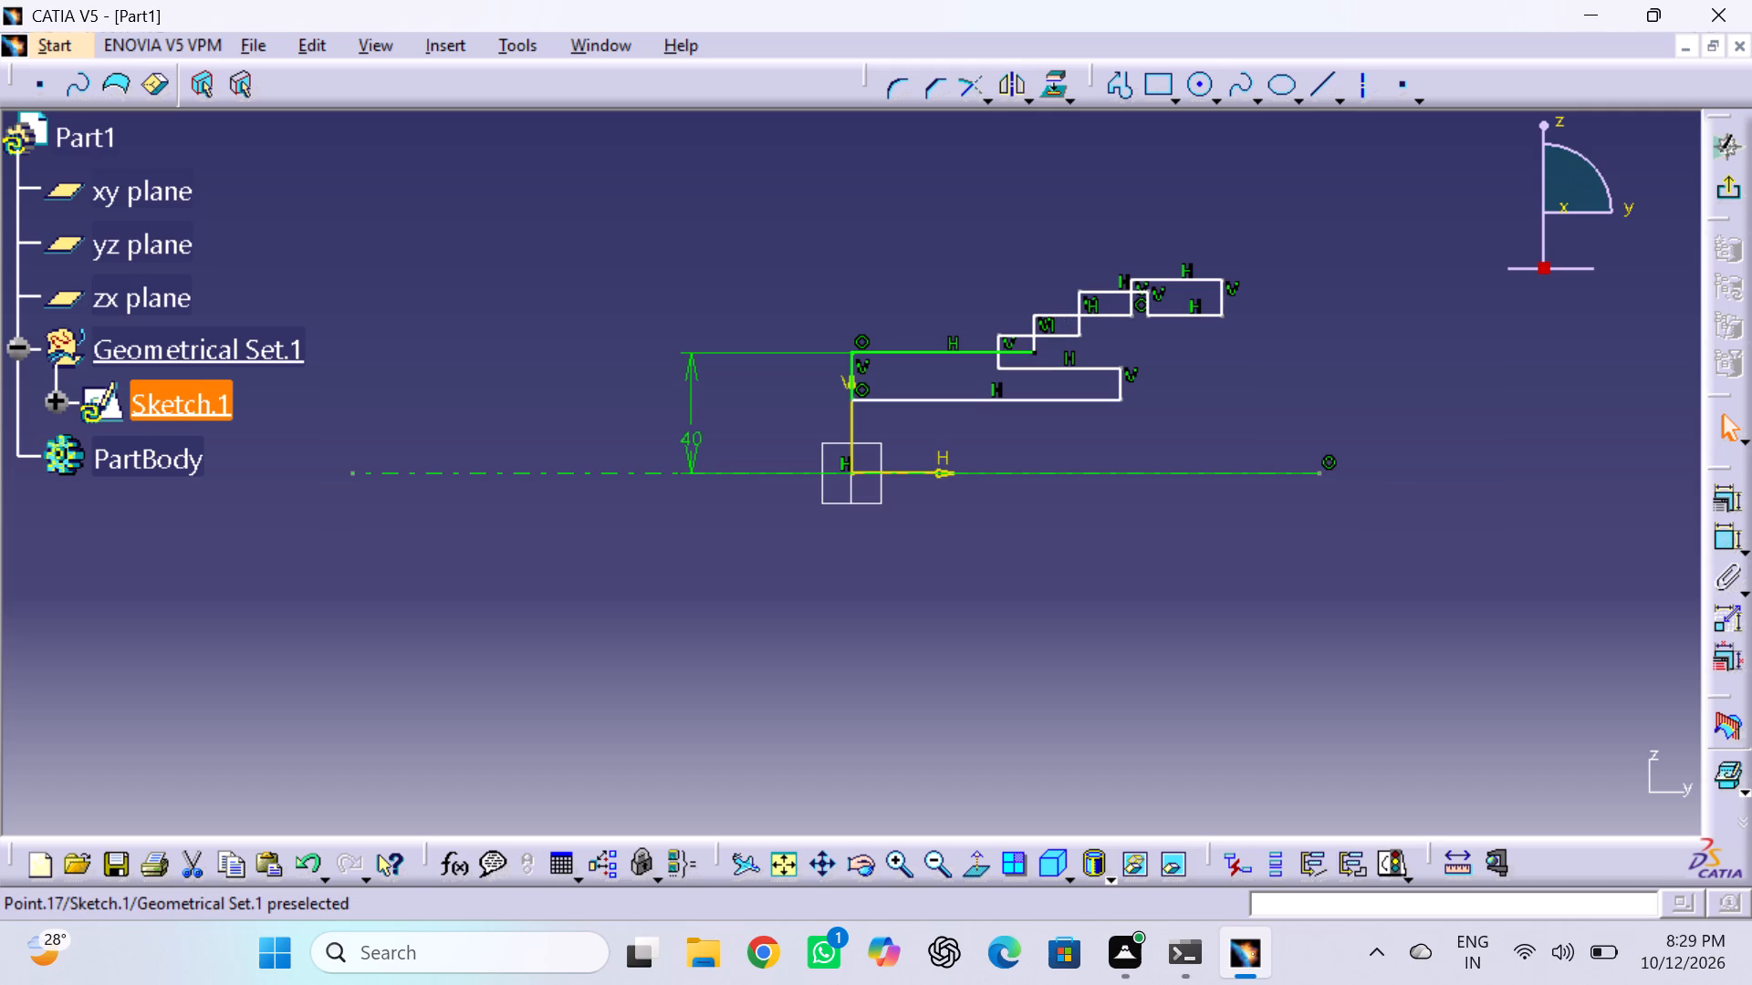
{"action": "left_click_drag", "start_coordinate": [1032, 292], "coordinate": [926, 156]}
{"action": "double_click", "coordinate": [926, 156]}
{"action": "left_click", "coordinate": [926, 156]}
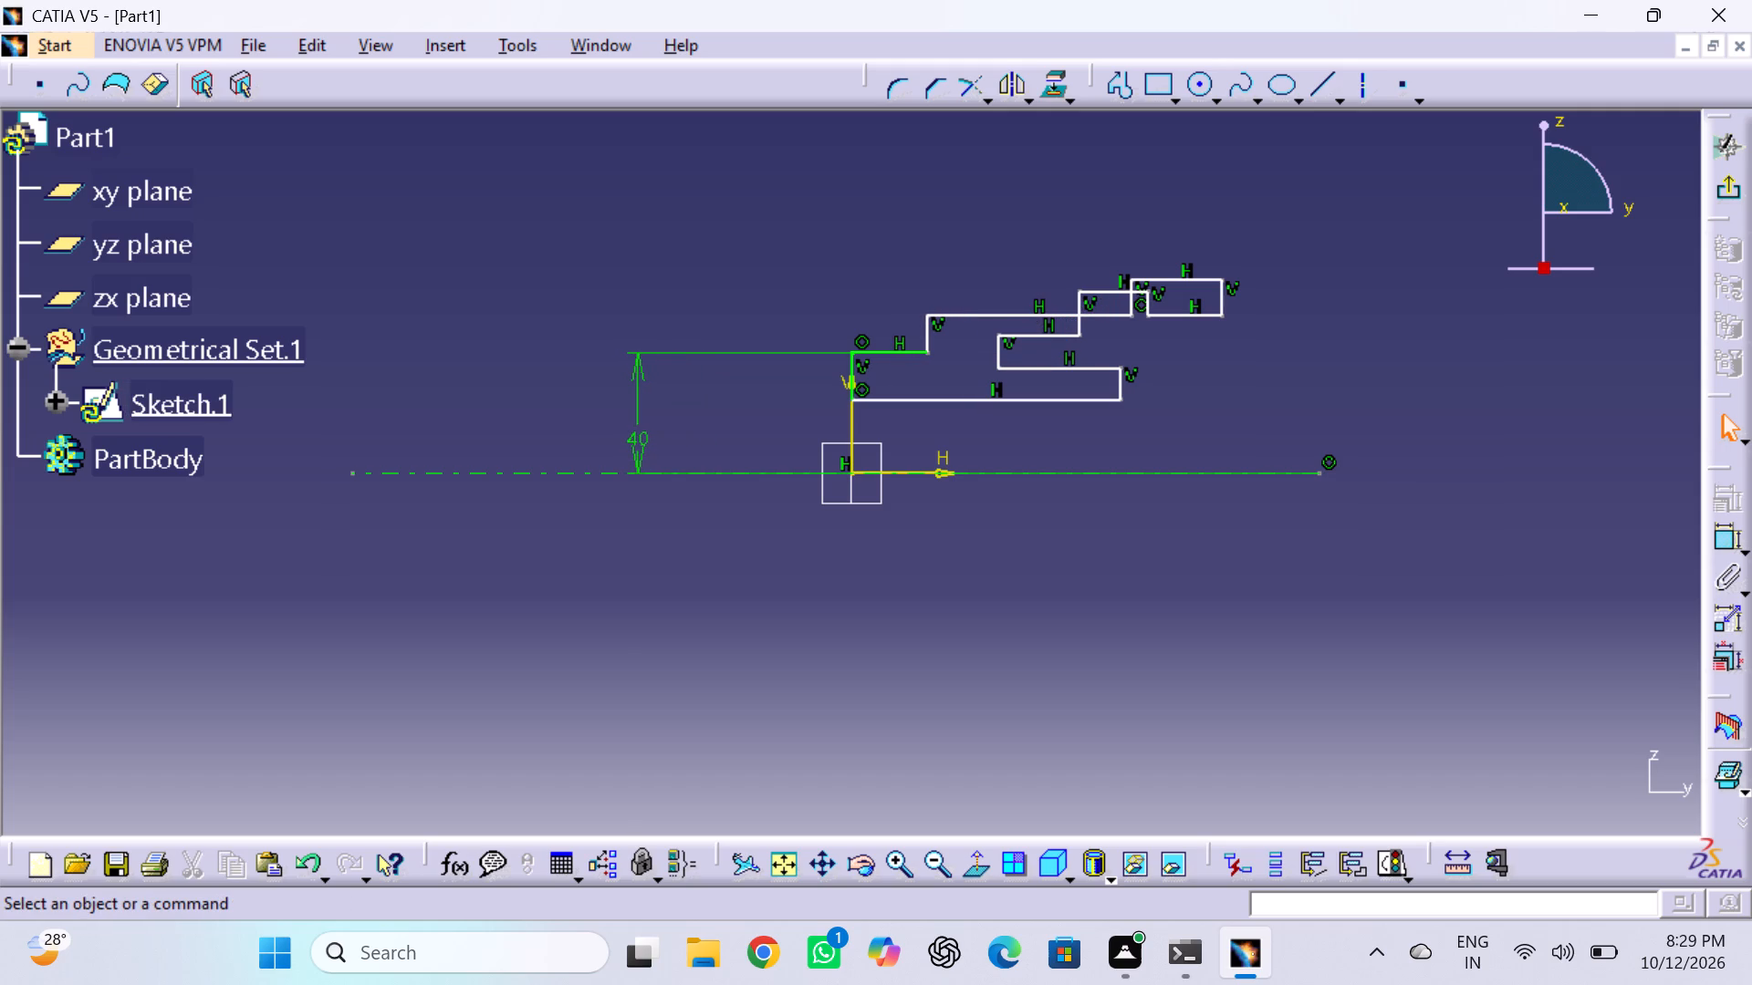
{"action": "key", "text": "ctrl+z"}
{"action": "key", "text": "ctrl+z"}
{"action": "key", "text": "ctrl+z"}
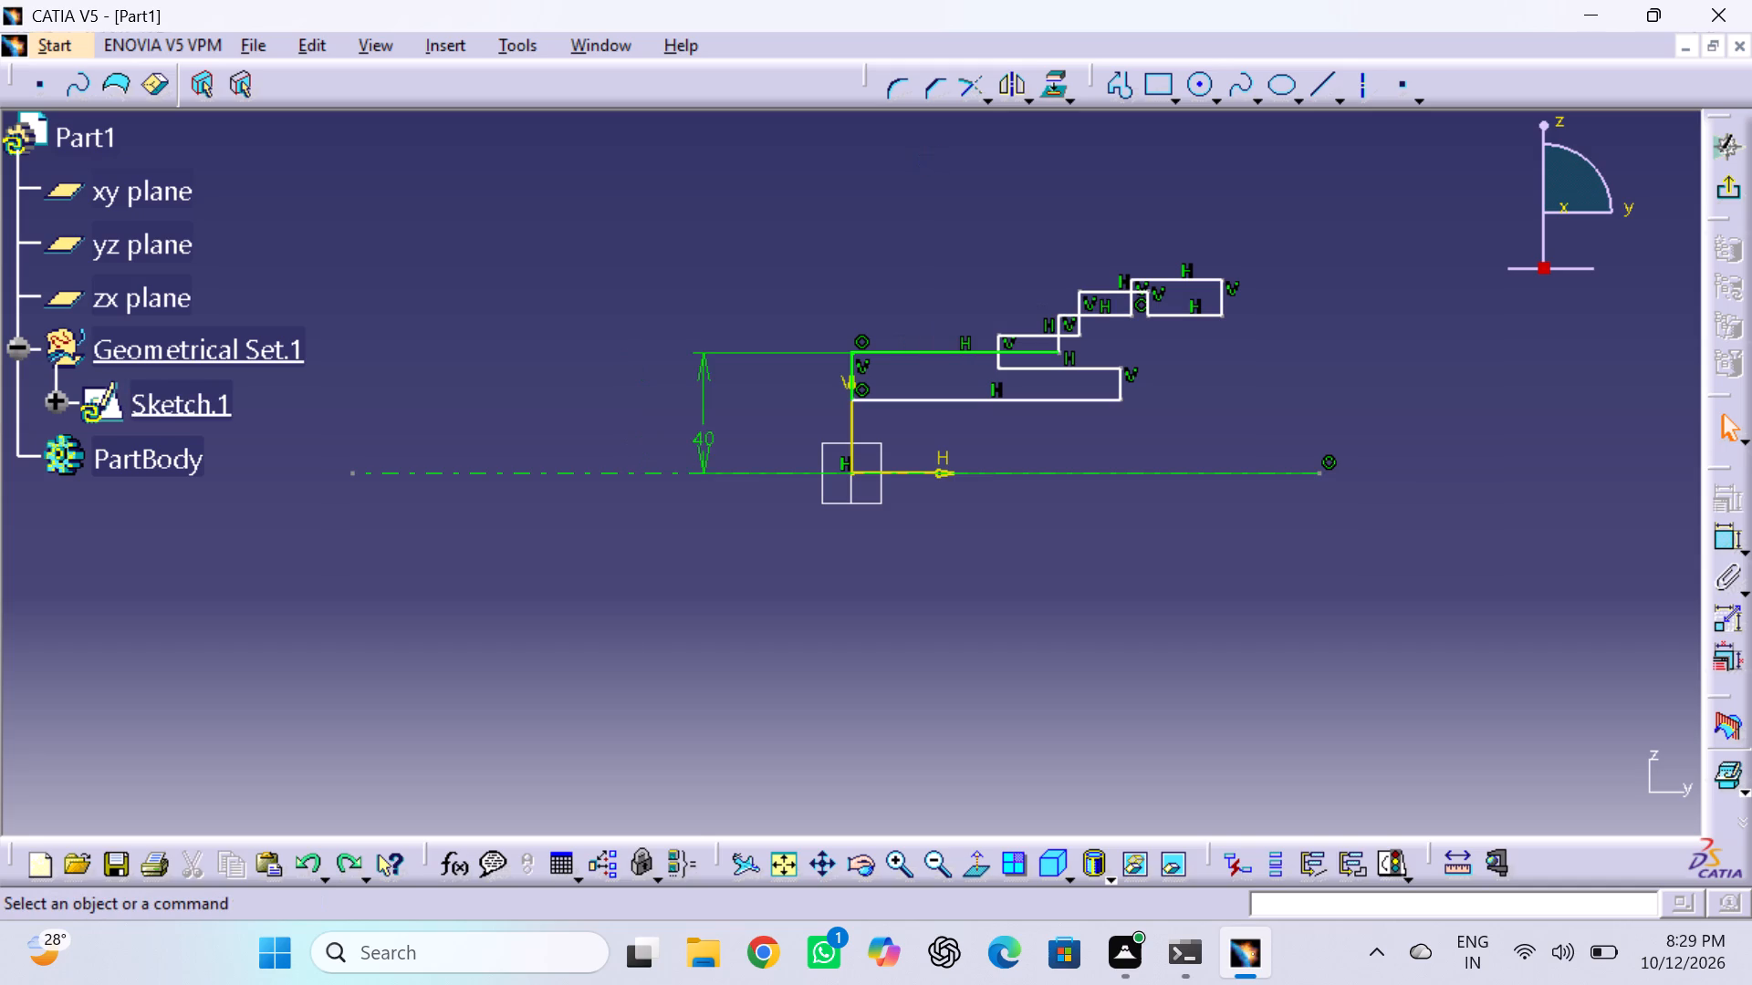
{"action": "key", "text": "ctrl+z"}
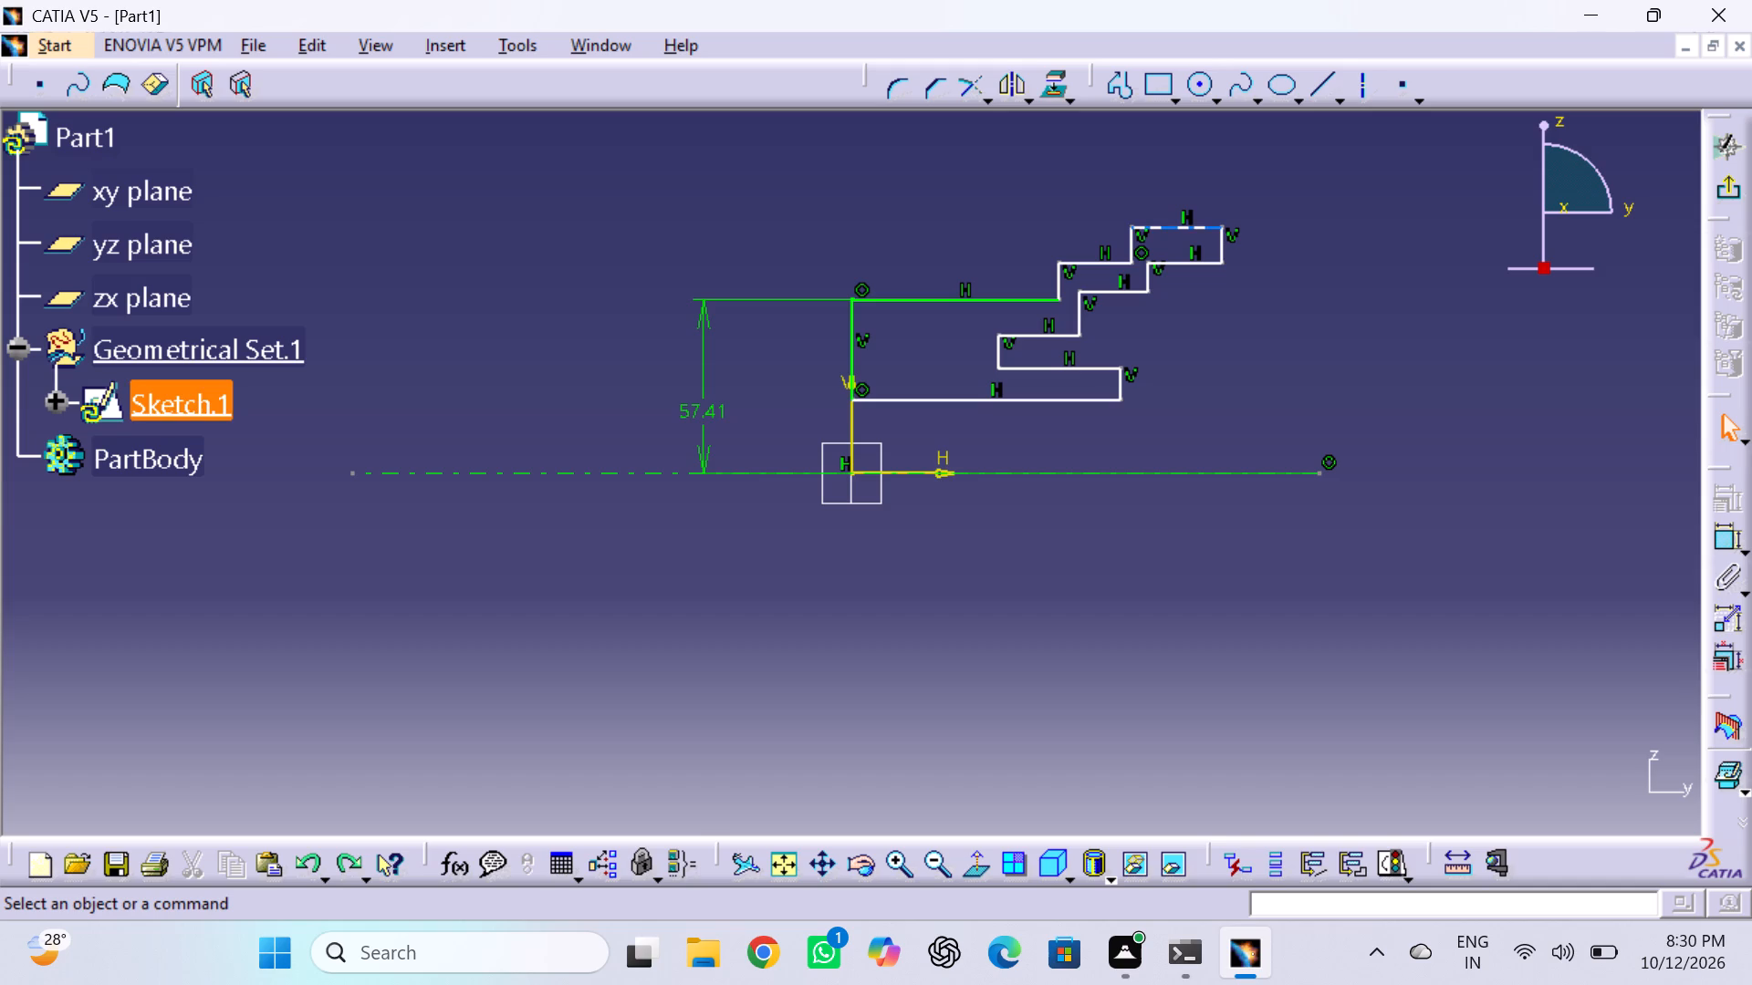
Dimension the profile's bottom horizontal line from the axis line and set the offset to 30 mm.
{"action": "double_click", "coordinate": [1727, 533]}
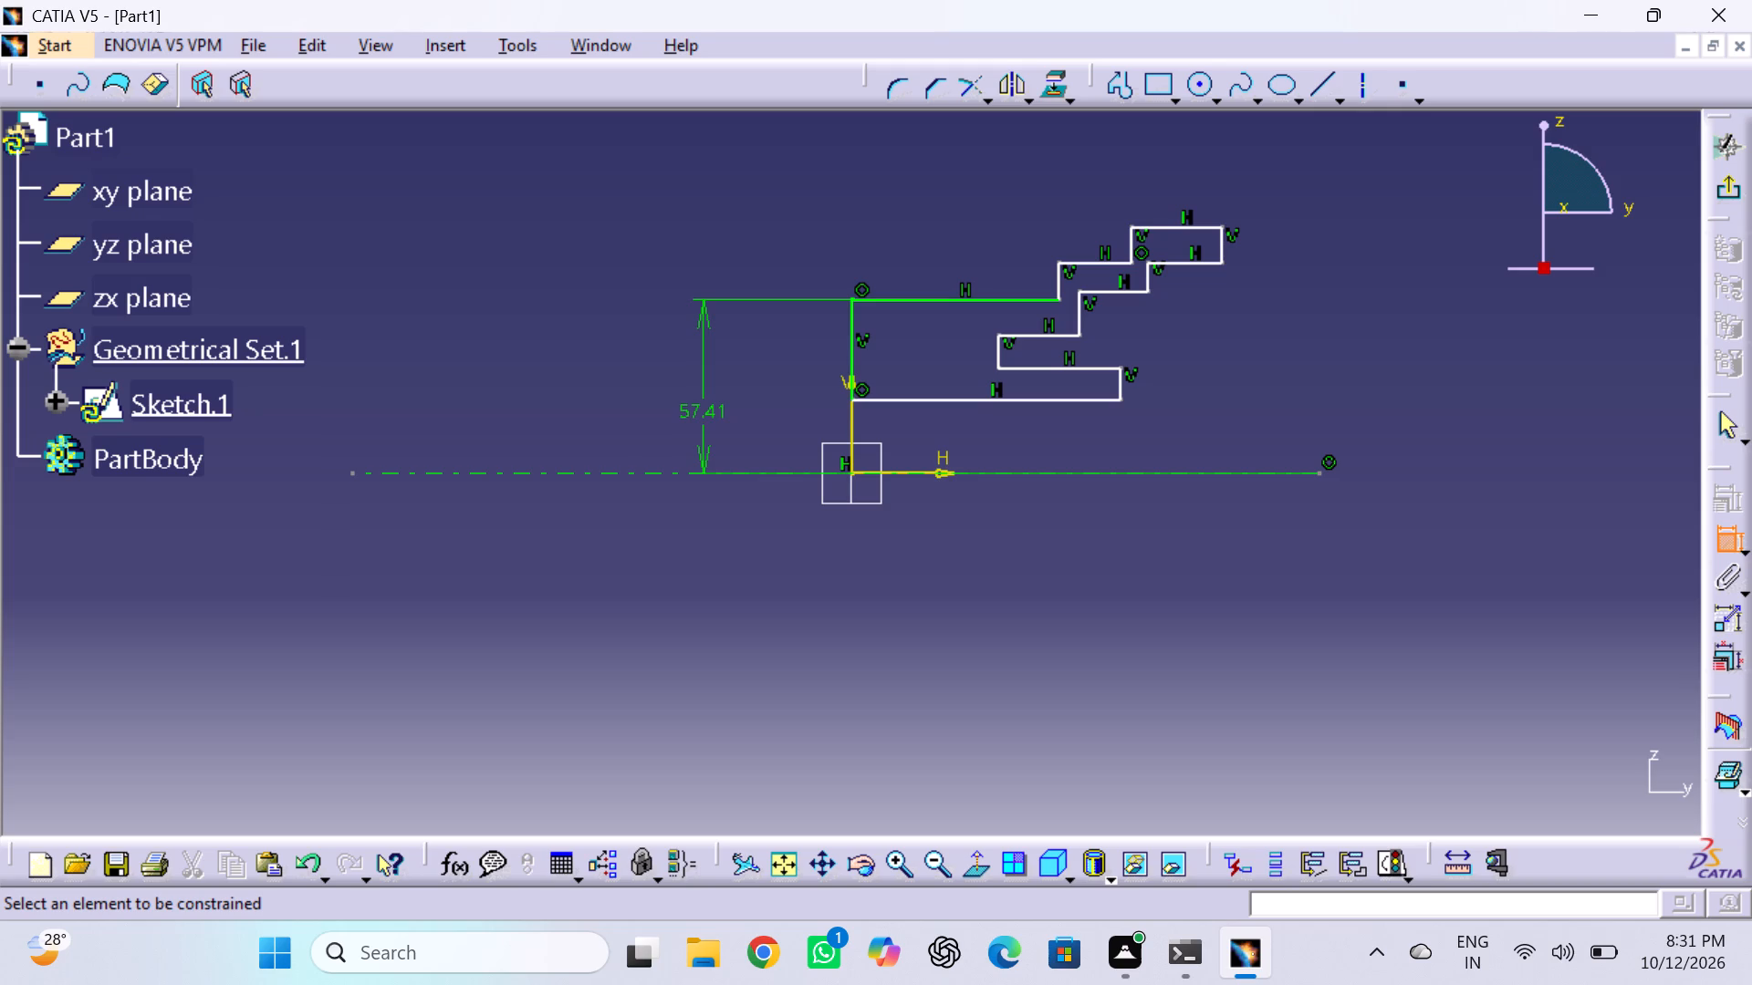
{"action": "double_click", "coordinate": [864, 399]}
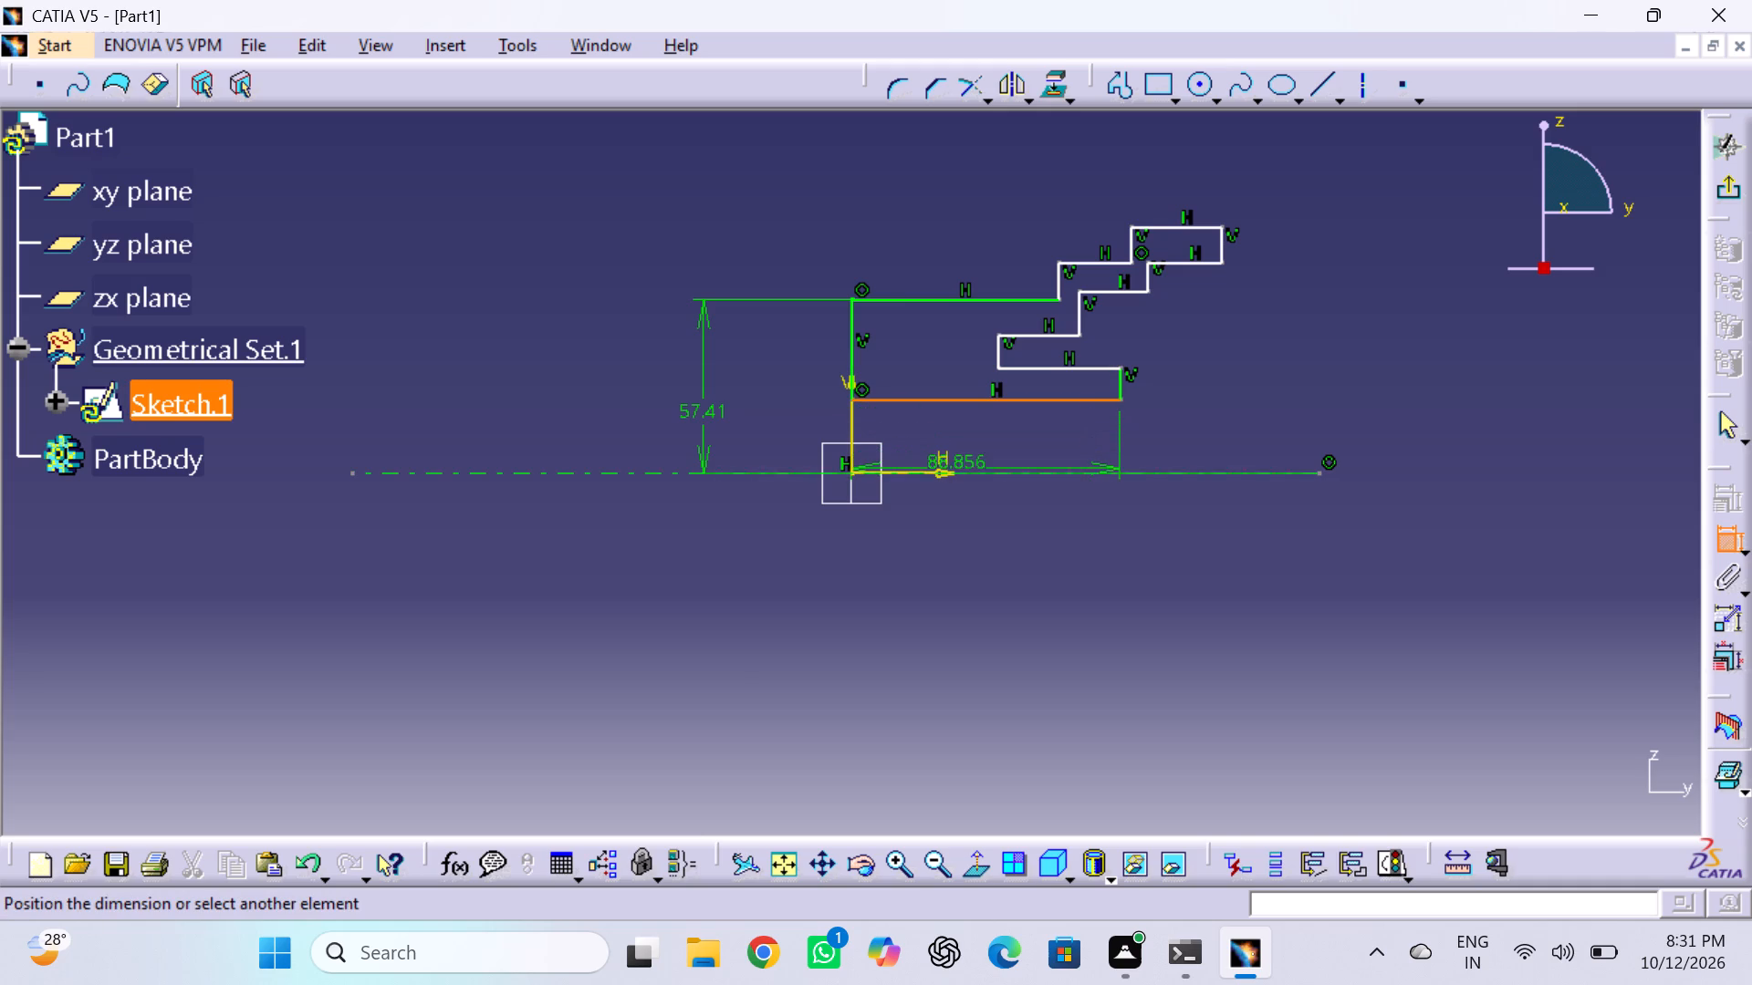
{"action": "left_click", "coordinate": [977, 473]}
{"action": "left_click", "coordinate": [777, 432]}
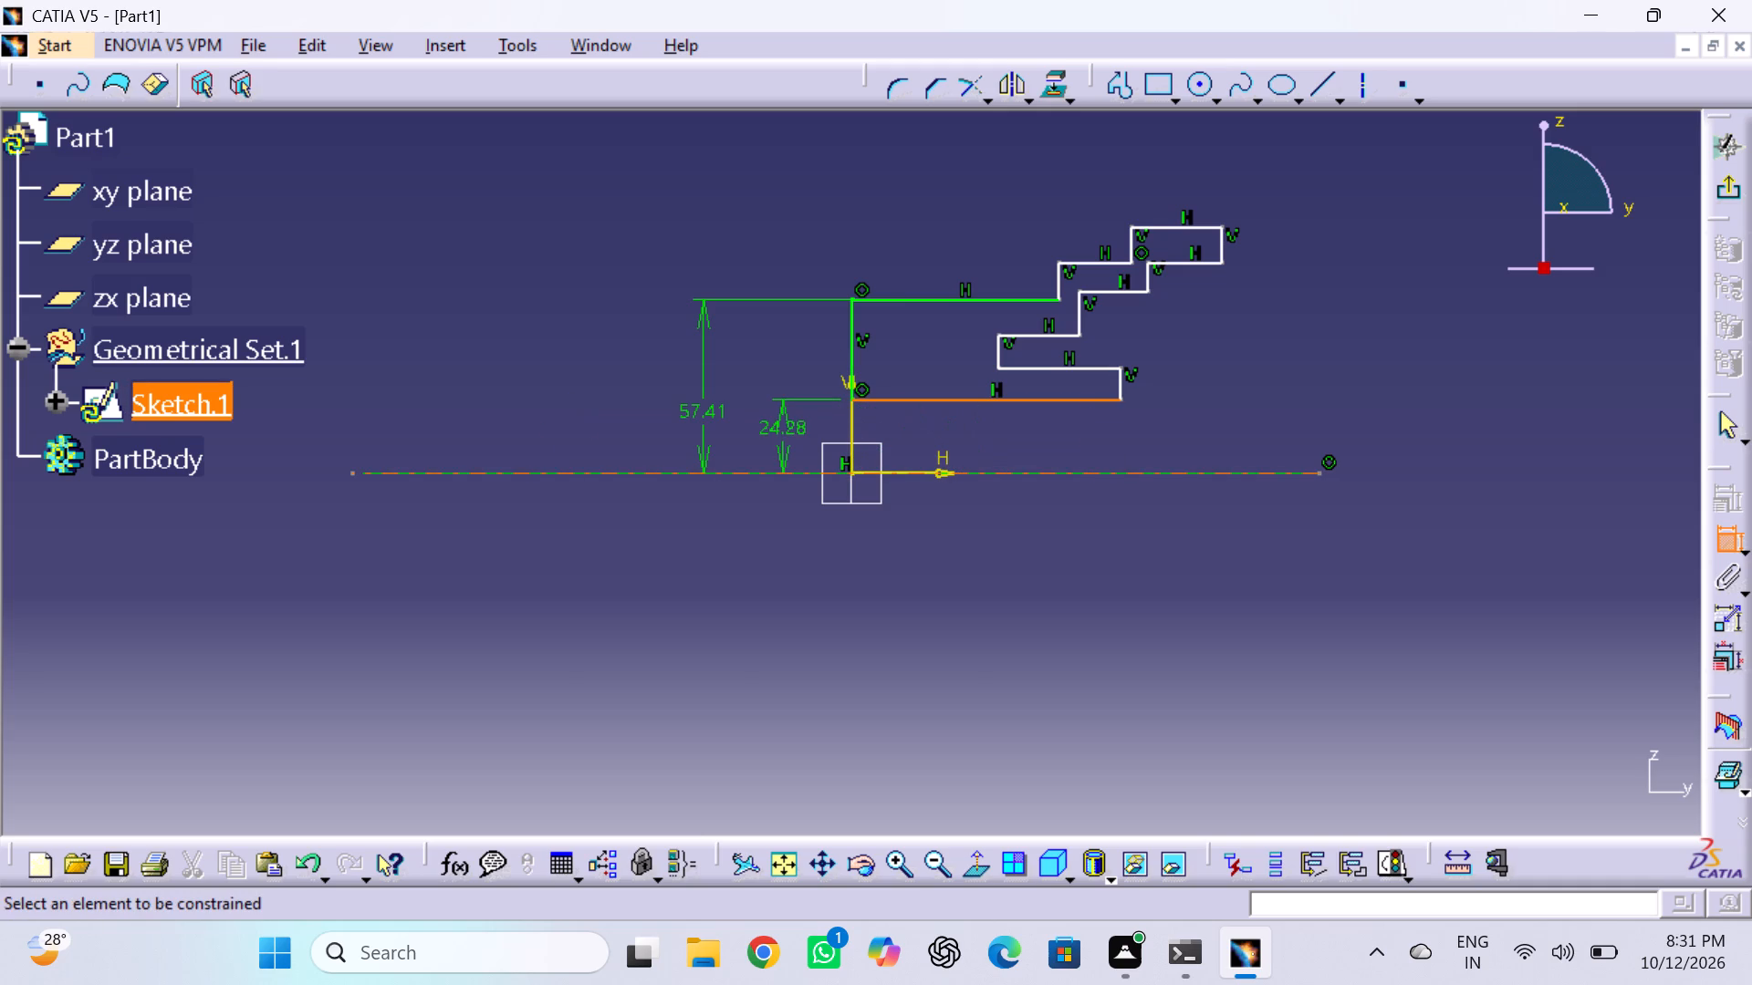
{"action": "double_click", "coordinate": [780, 428]}
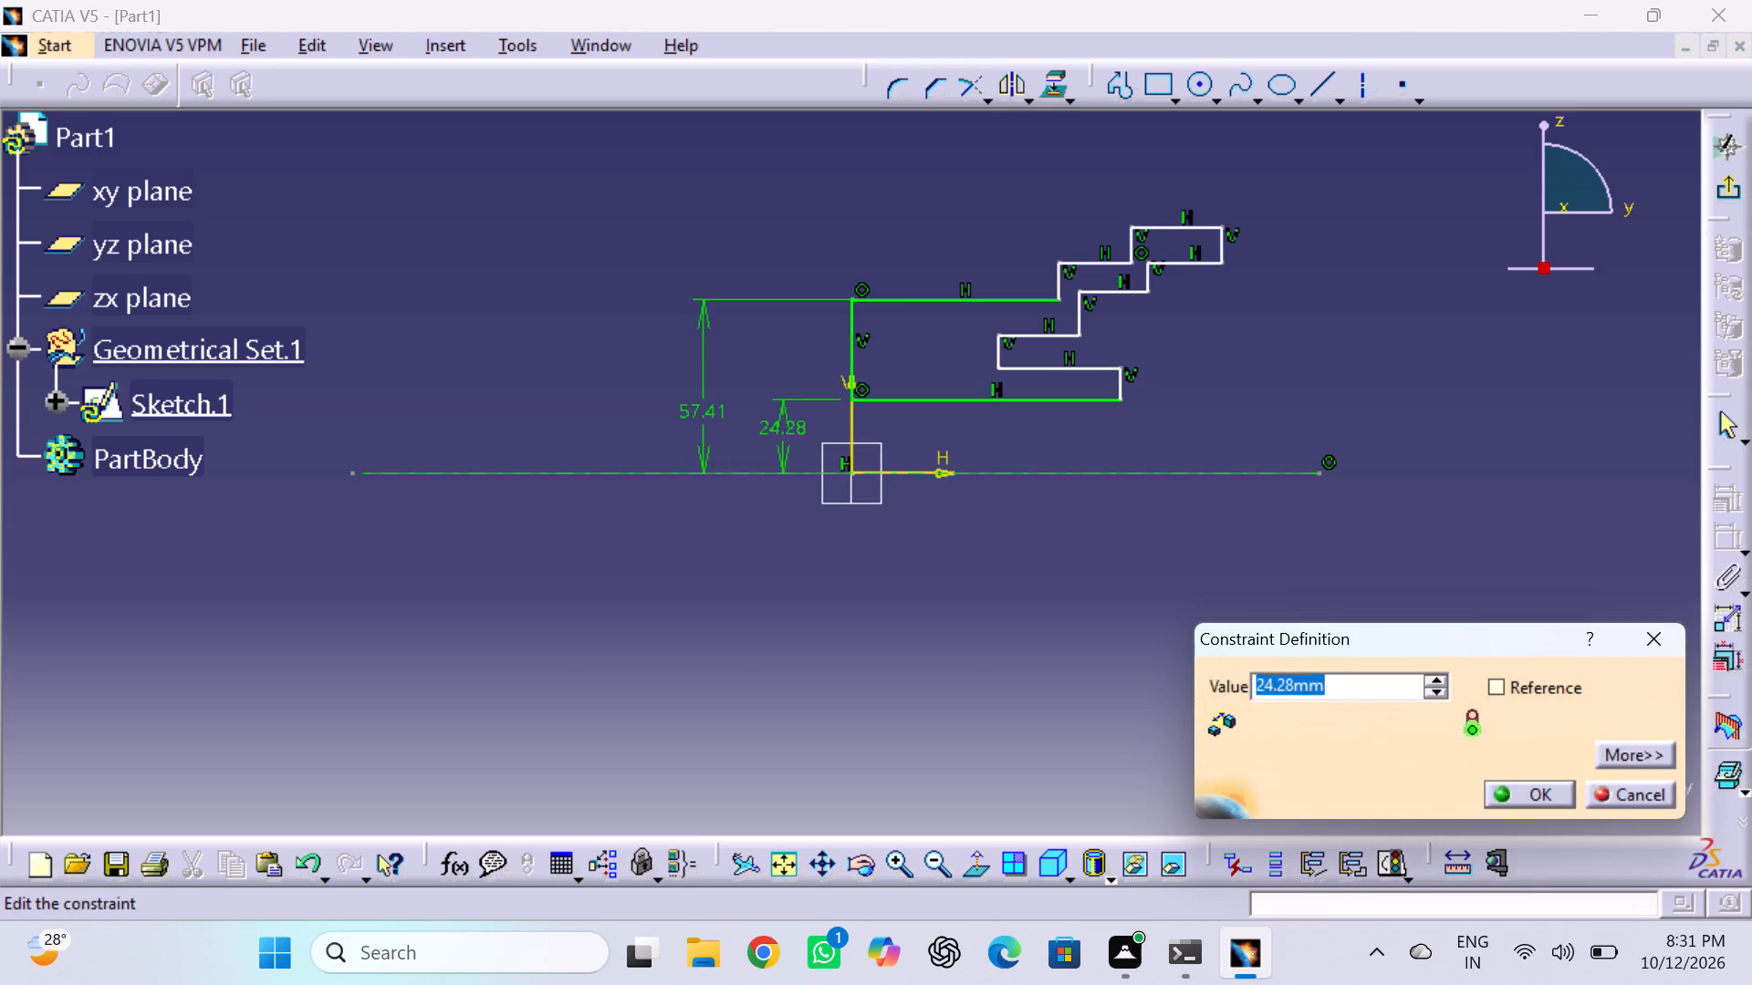
{"action": "key", "text": "3"}
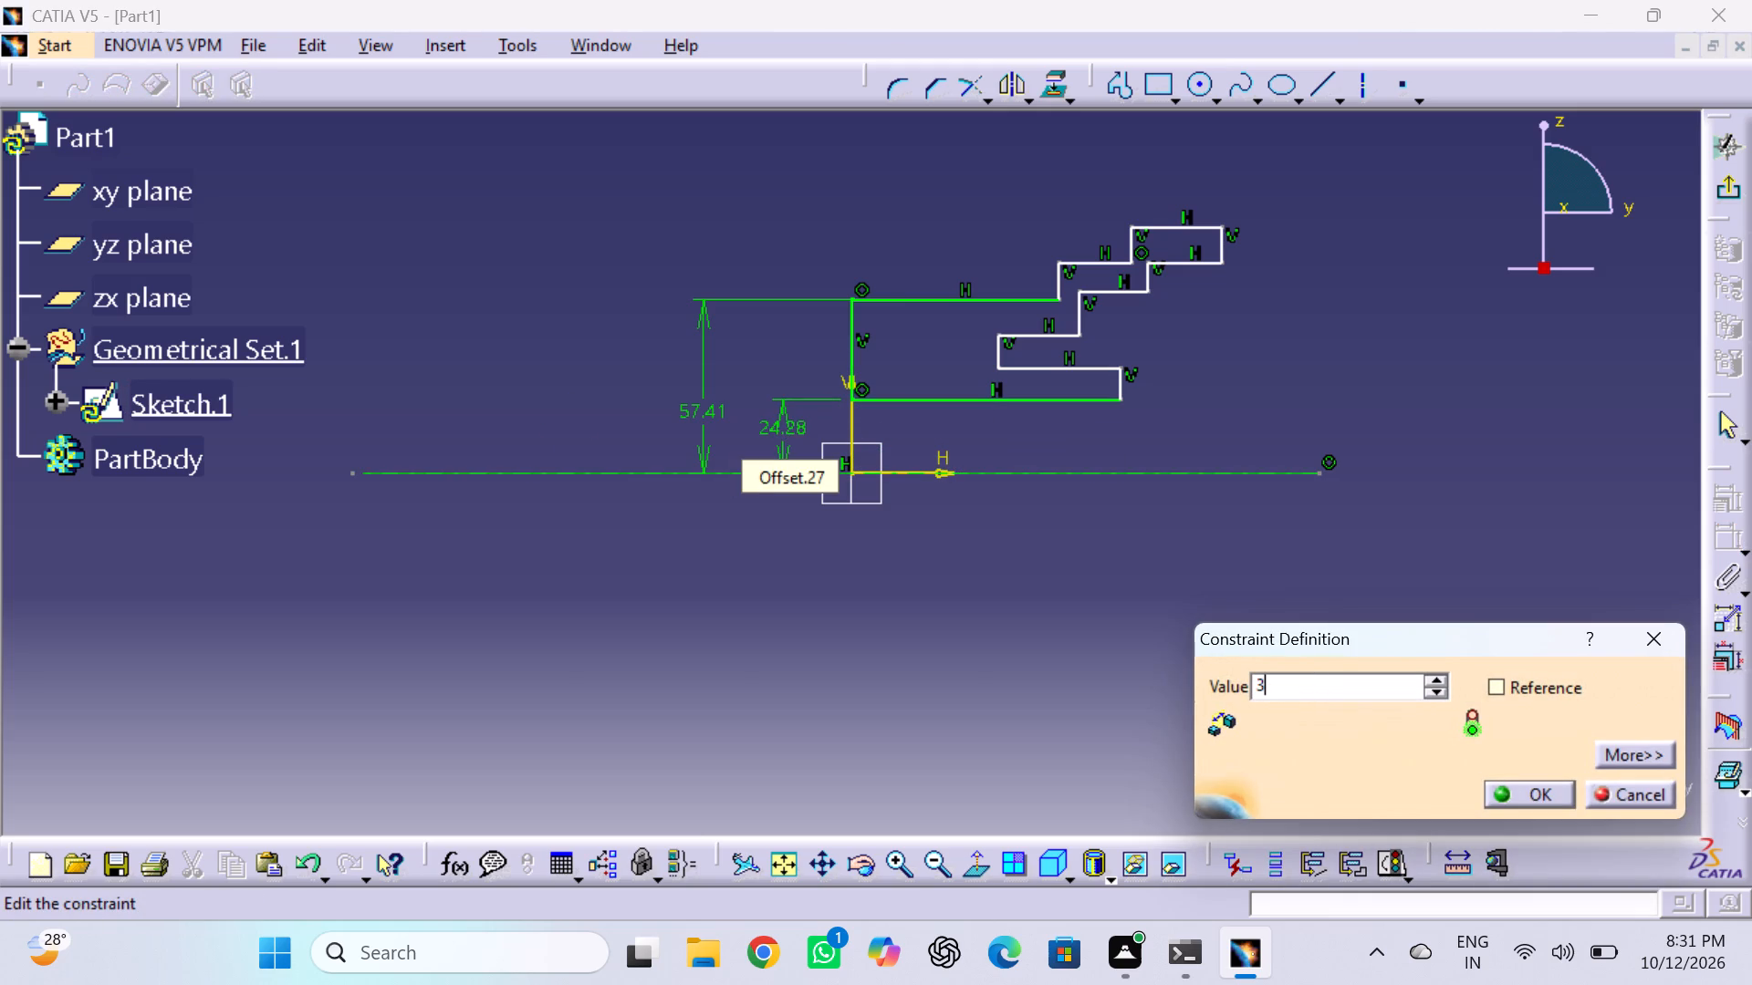
{"action": "key", "text": "0"}
{"action": "key", "text": "Return"}
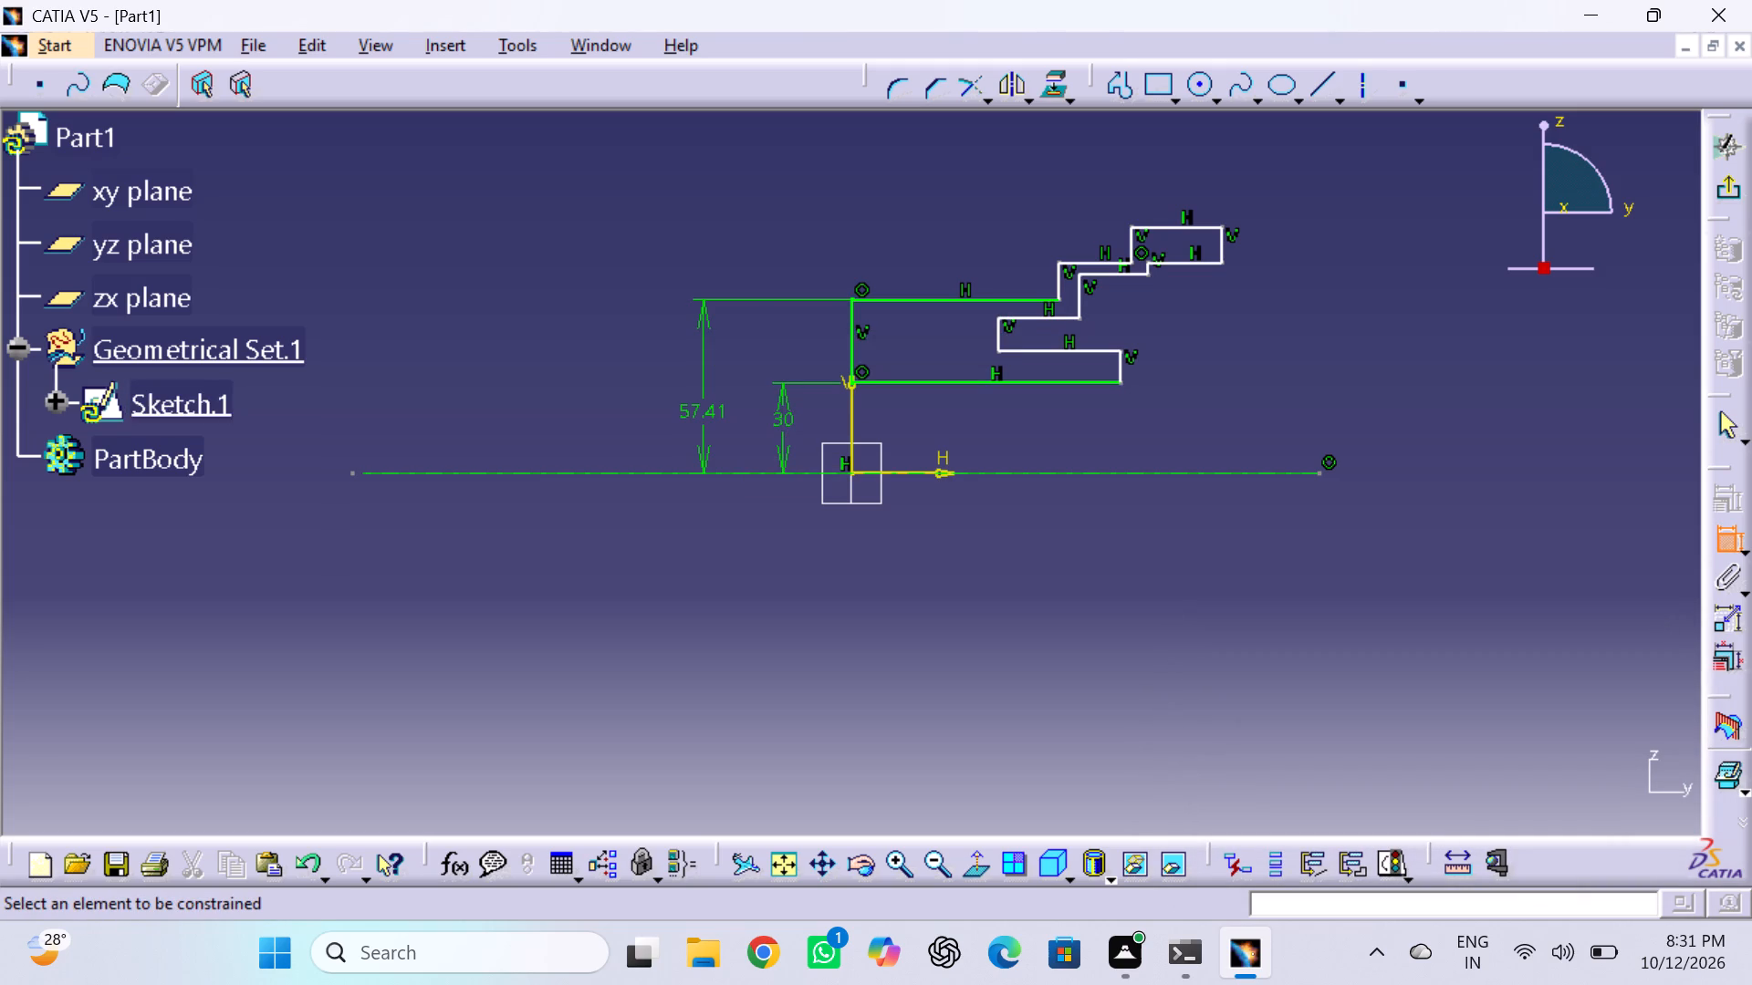
{"action": "left_click", "coordinate": [710, 406]}
{"action": "left_click", "coordinate": [710, 406]}
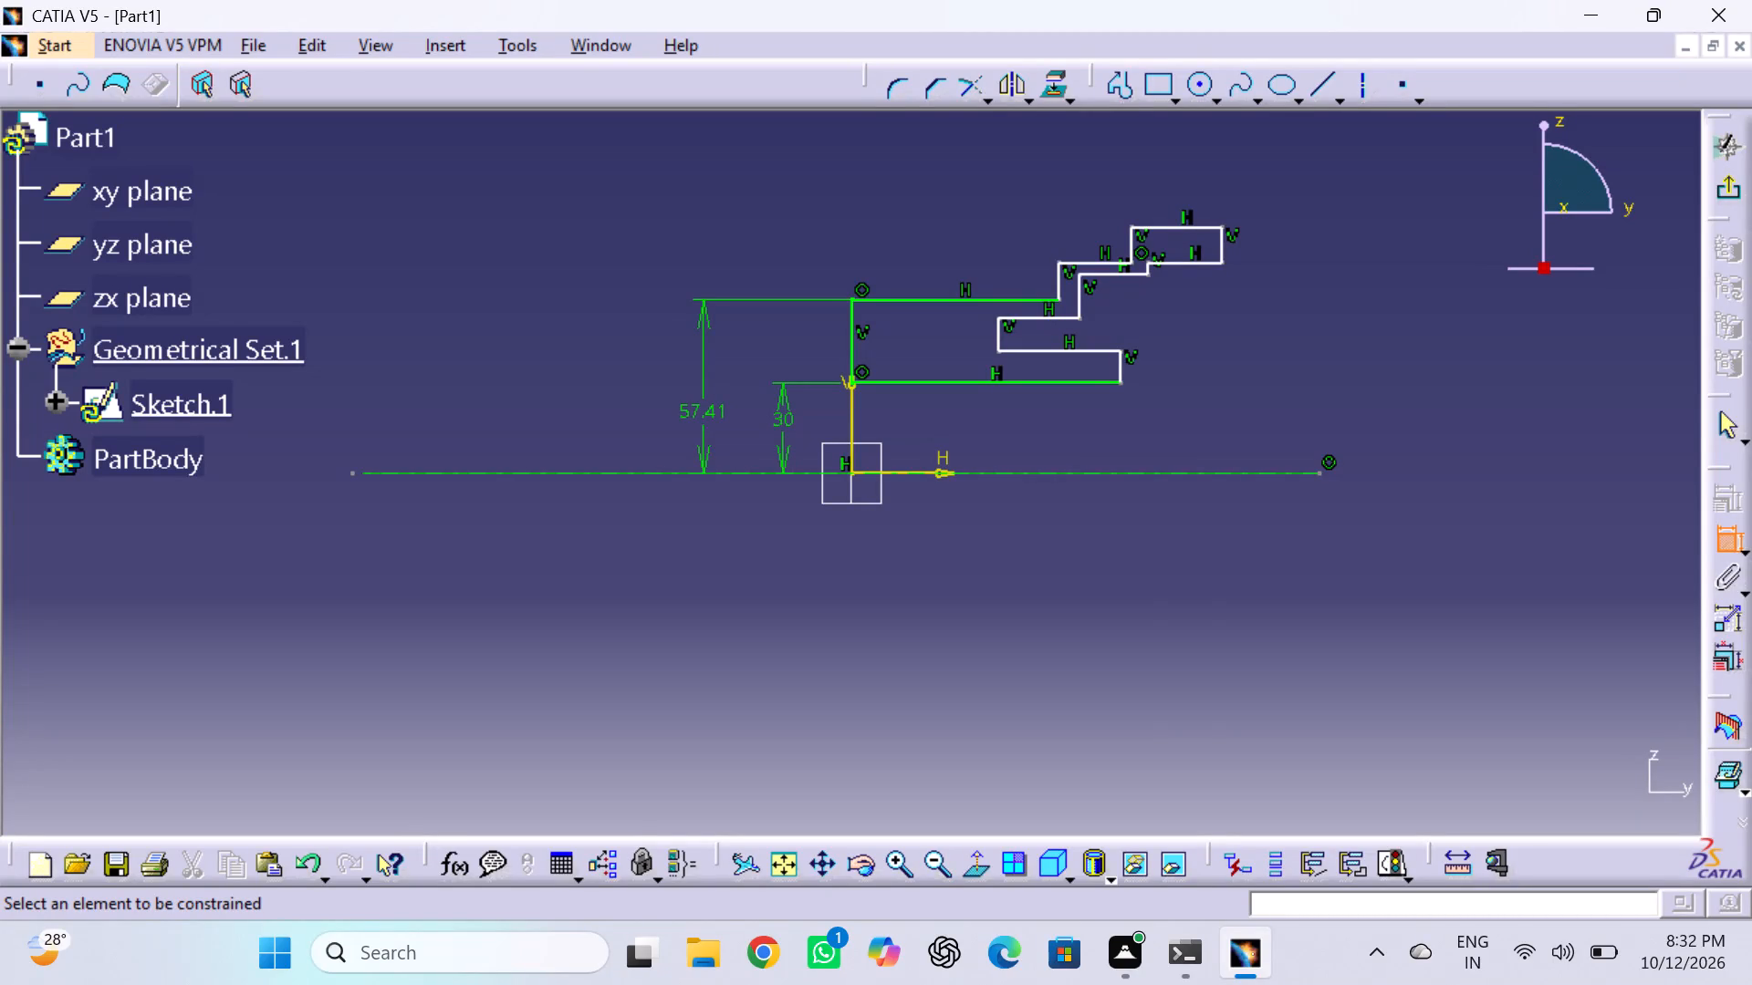
Dimension the length of the profile's bottom horizontal line and set it to 120 mm.
{"action": "left_click", "coordinate": [1052, 383]}
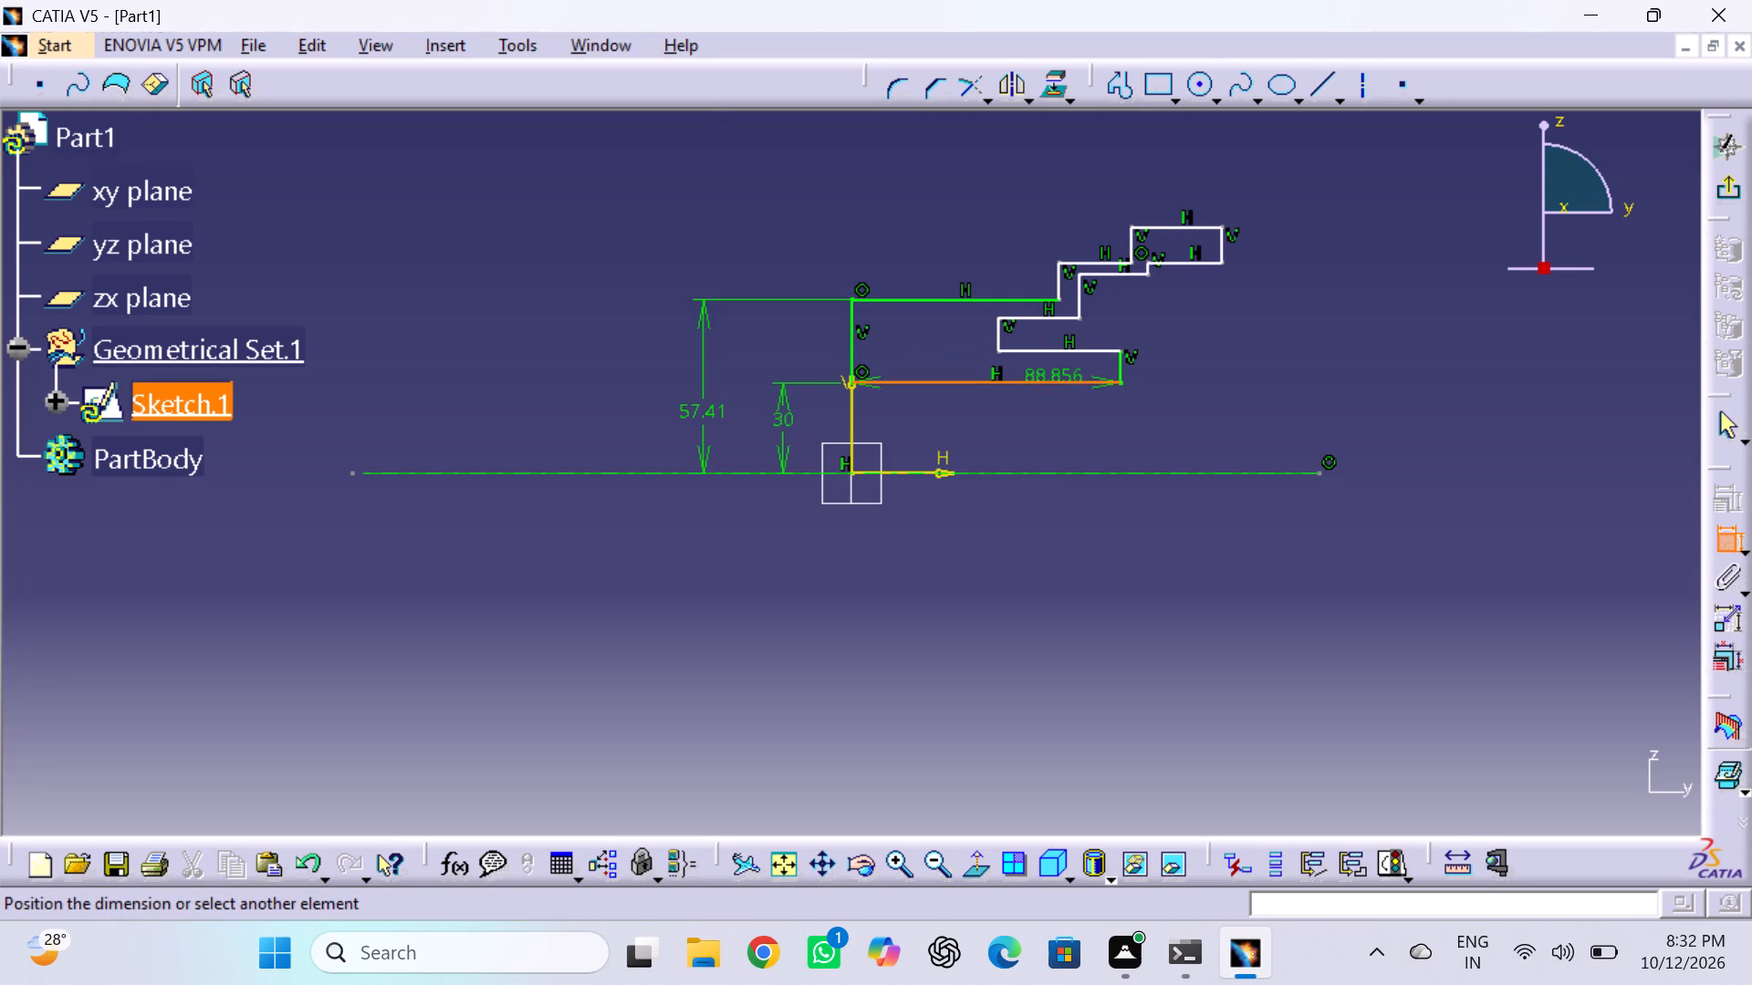
{"action": "left_click", "coordinate": [1036, 425]}
{"action": "double_click", "coordinate": [1034, 413]}
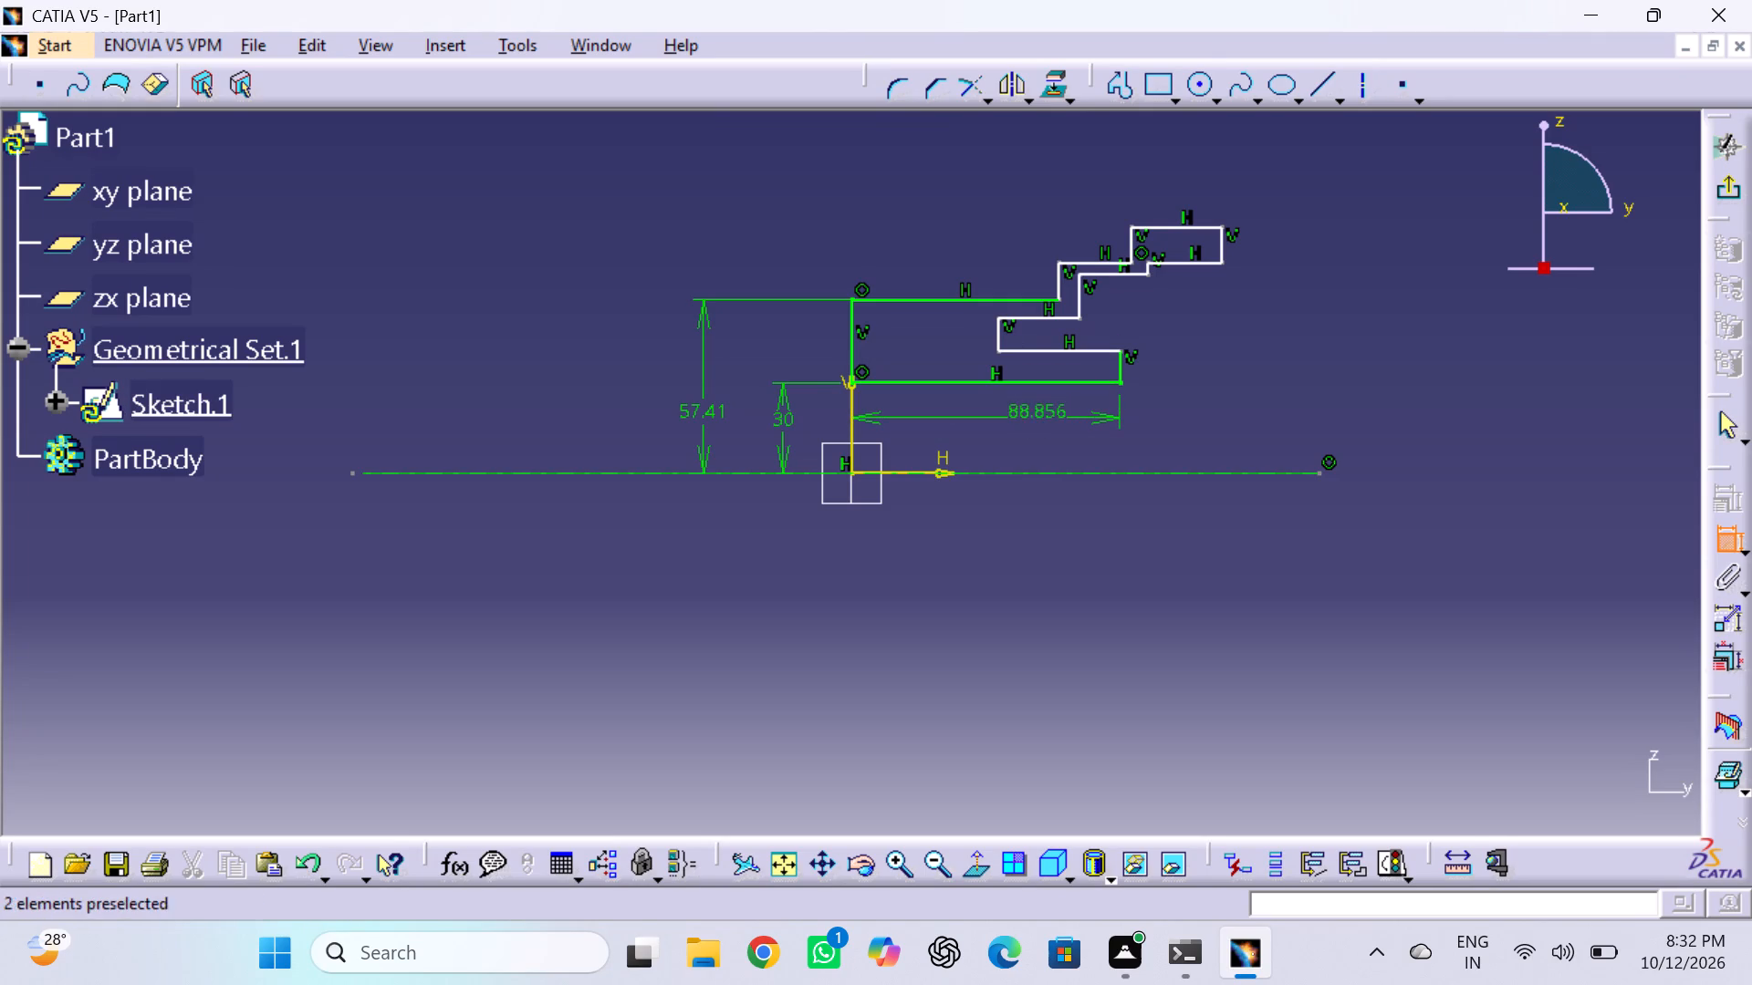
{"action": "type", "text": "120"}
{"action": "key", "text": "Return"}
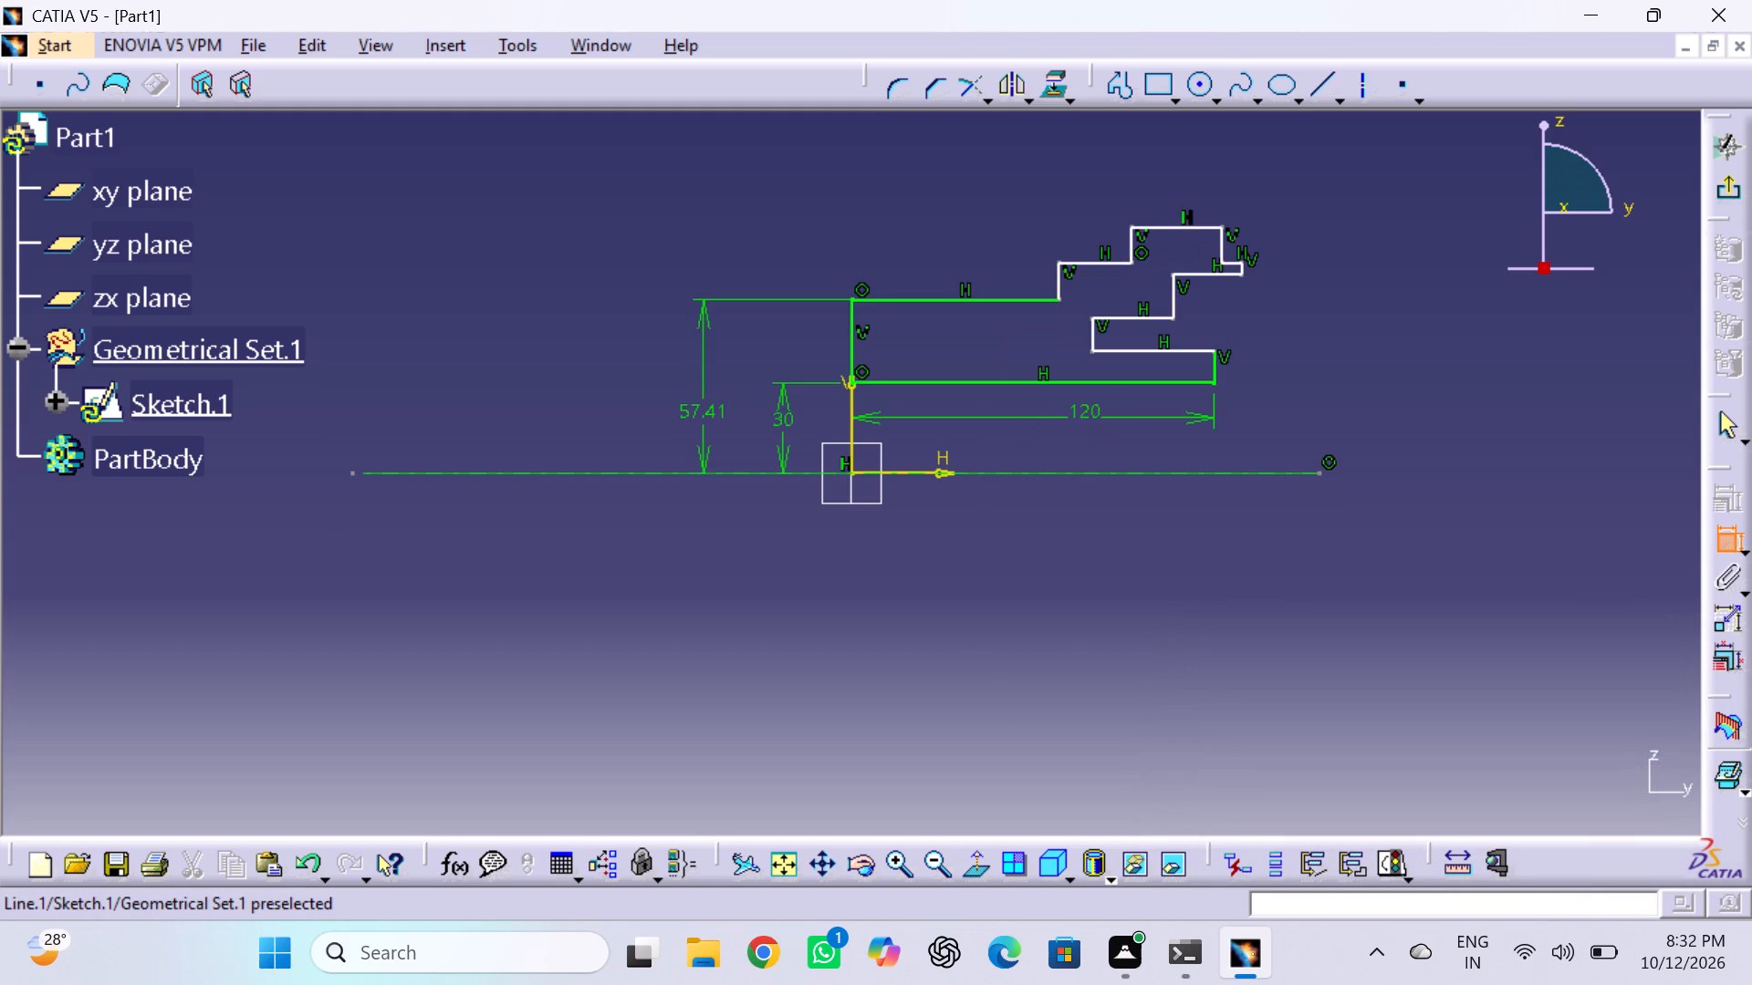
Dimension the length of the upper horizontal line starting at the vertical axis and set it to 40 mm.
{"action": "left_click", "coordinate": [990, 300]}
{"action": "left_click", "coordinate": [976, 263]}
{"action": "double_click", "coordinate": [976, 256]}
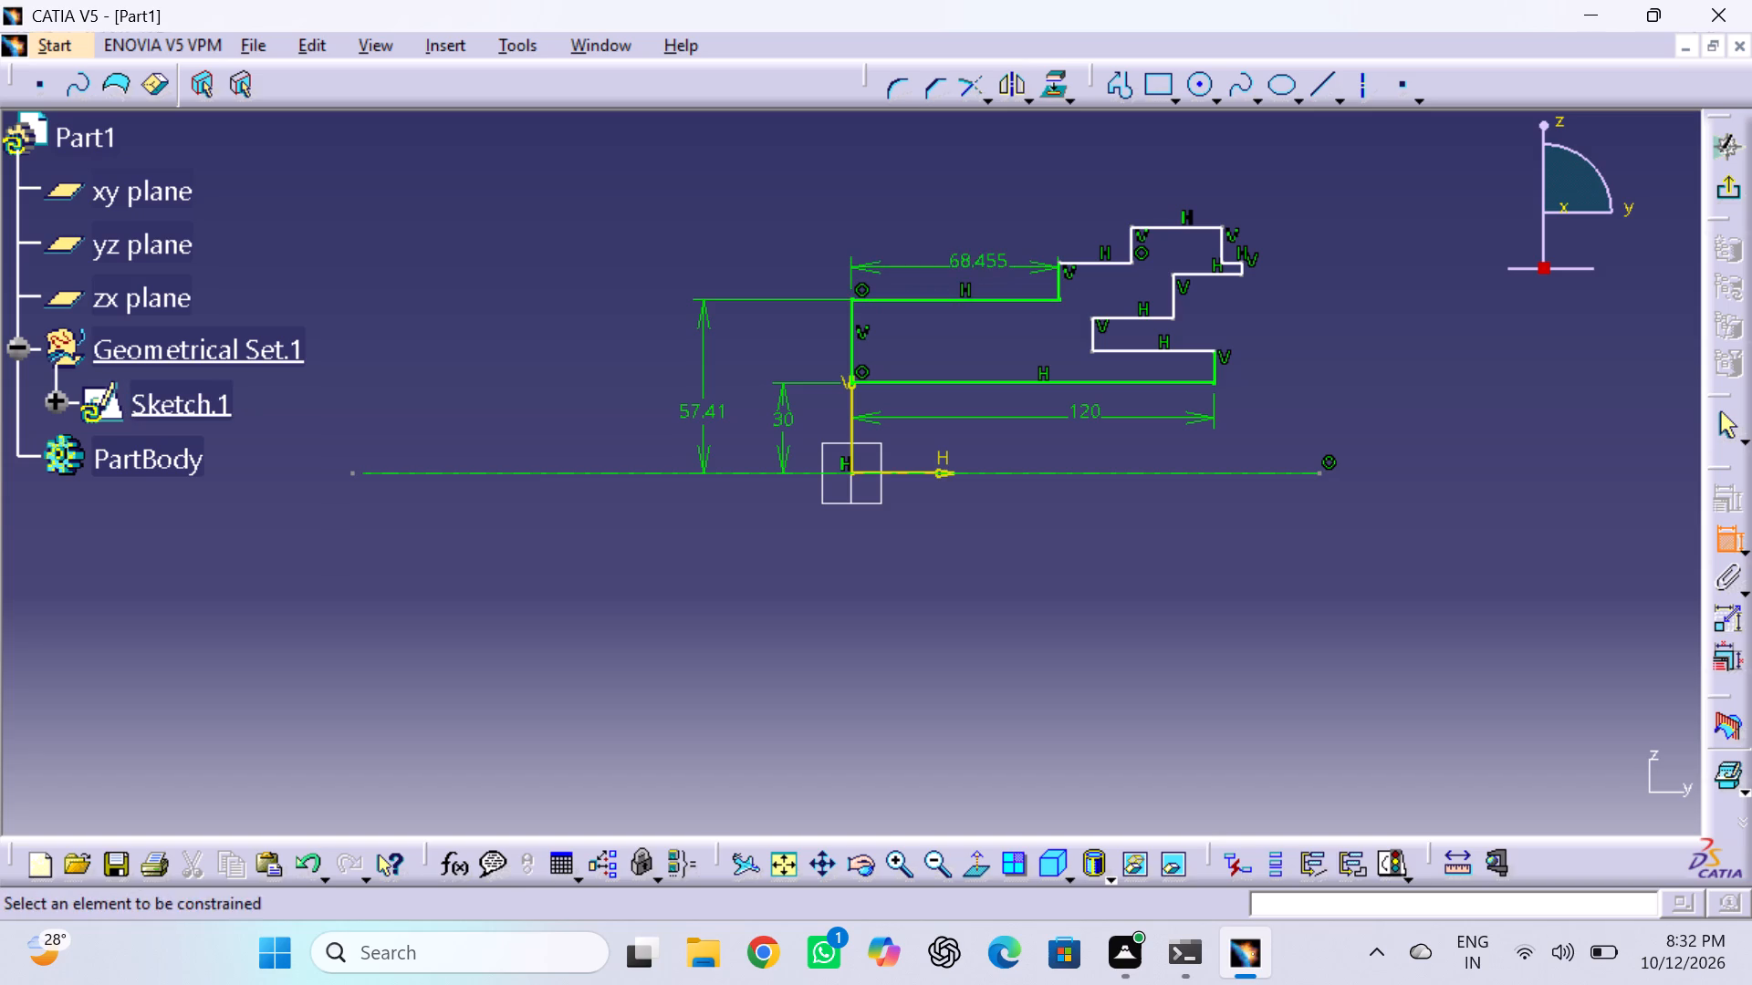
{"action": "type", "text": "40"}
{"action": "key", "text": "Return"}
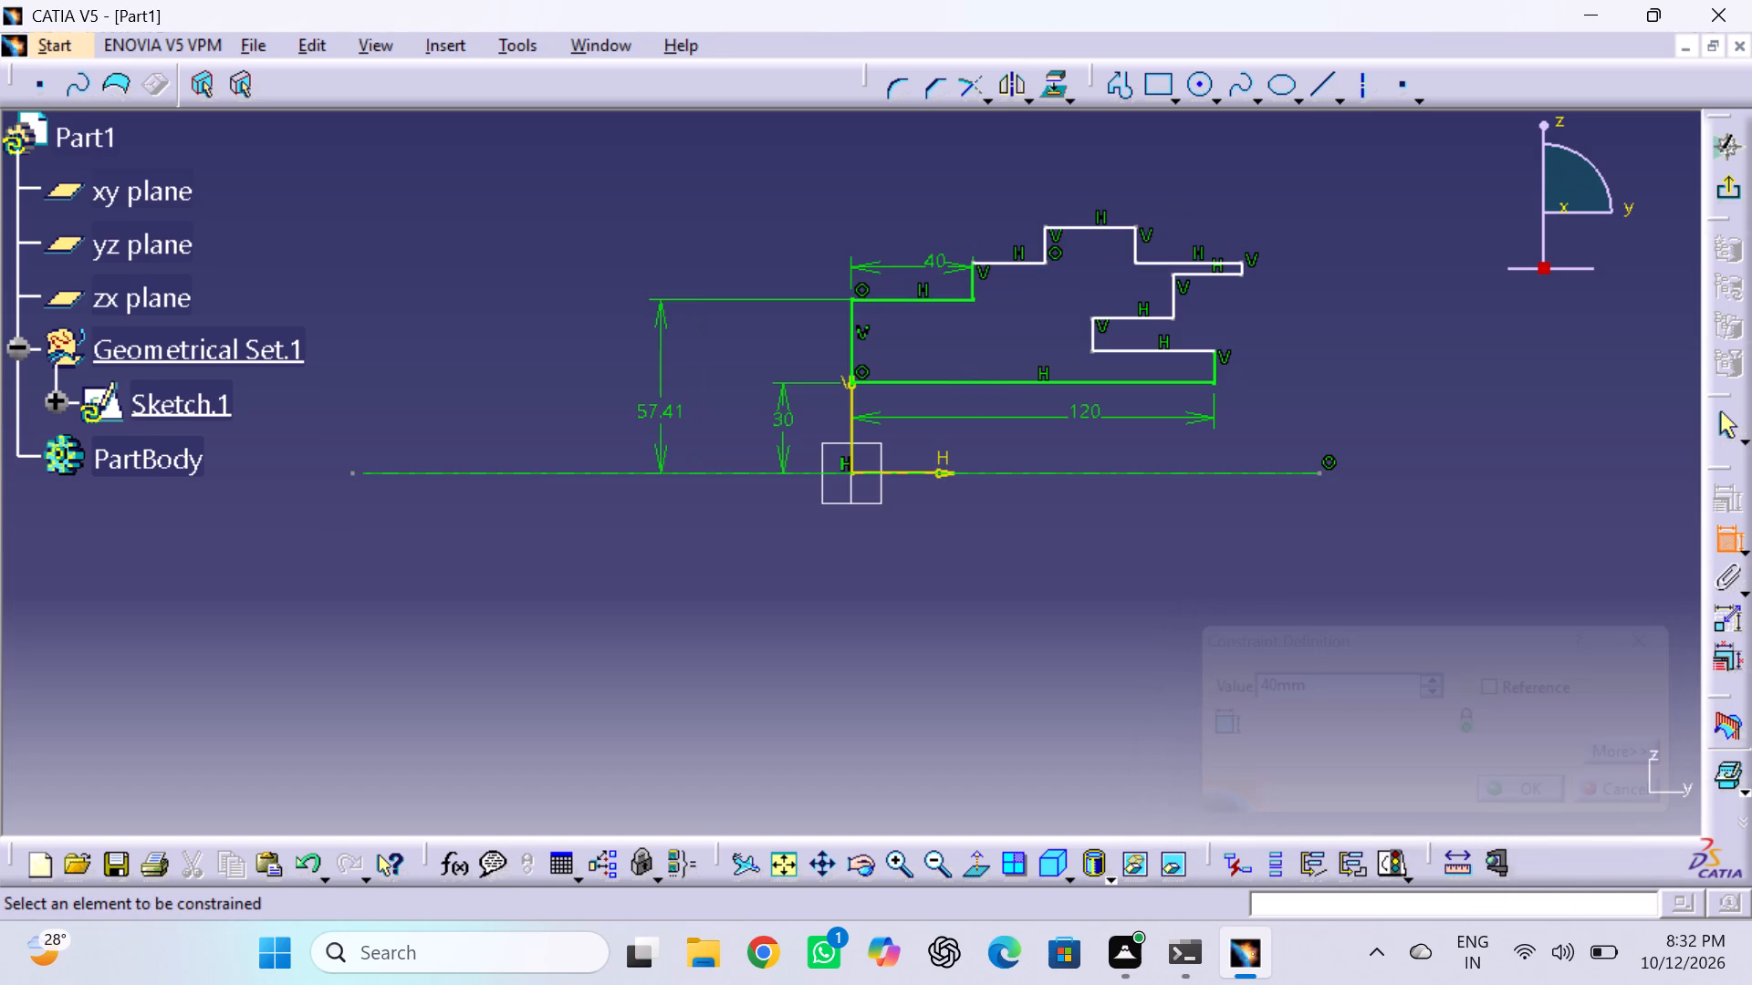
Dimension the length of the second step's horizontal line and set it to 40 mm.
{"action": "left_click", "coordinate": [1027, 263]}
{"action": "left_click", "coordinate": [1022, 224]}
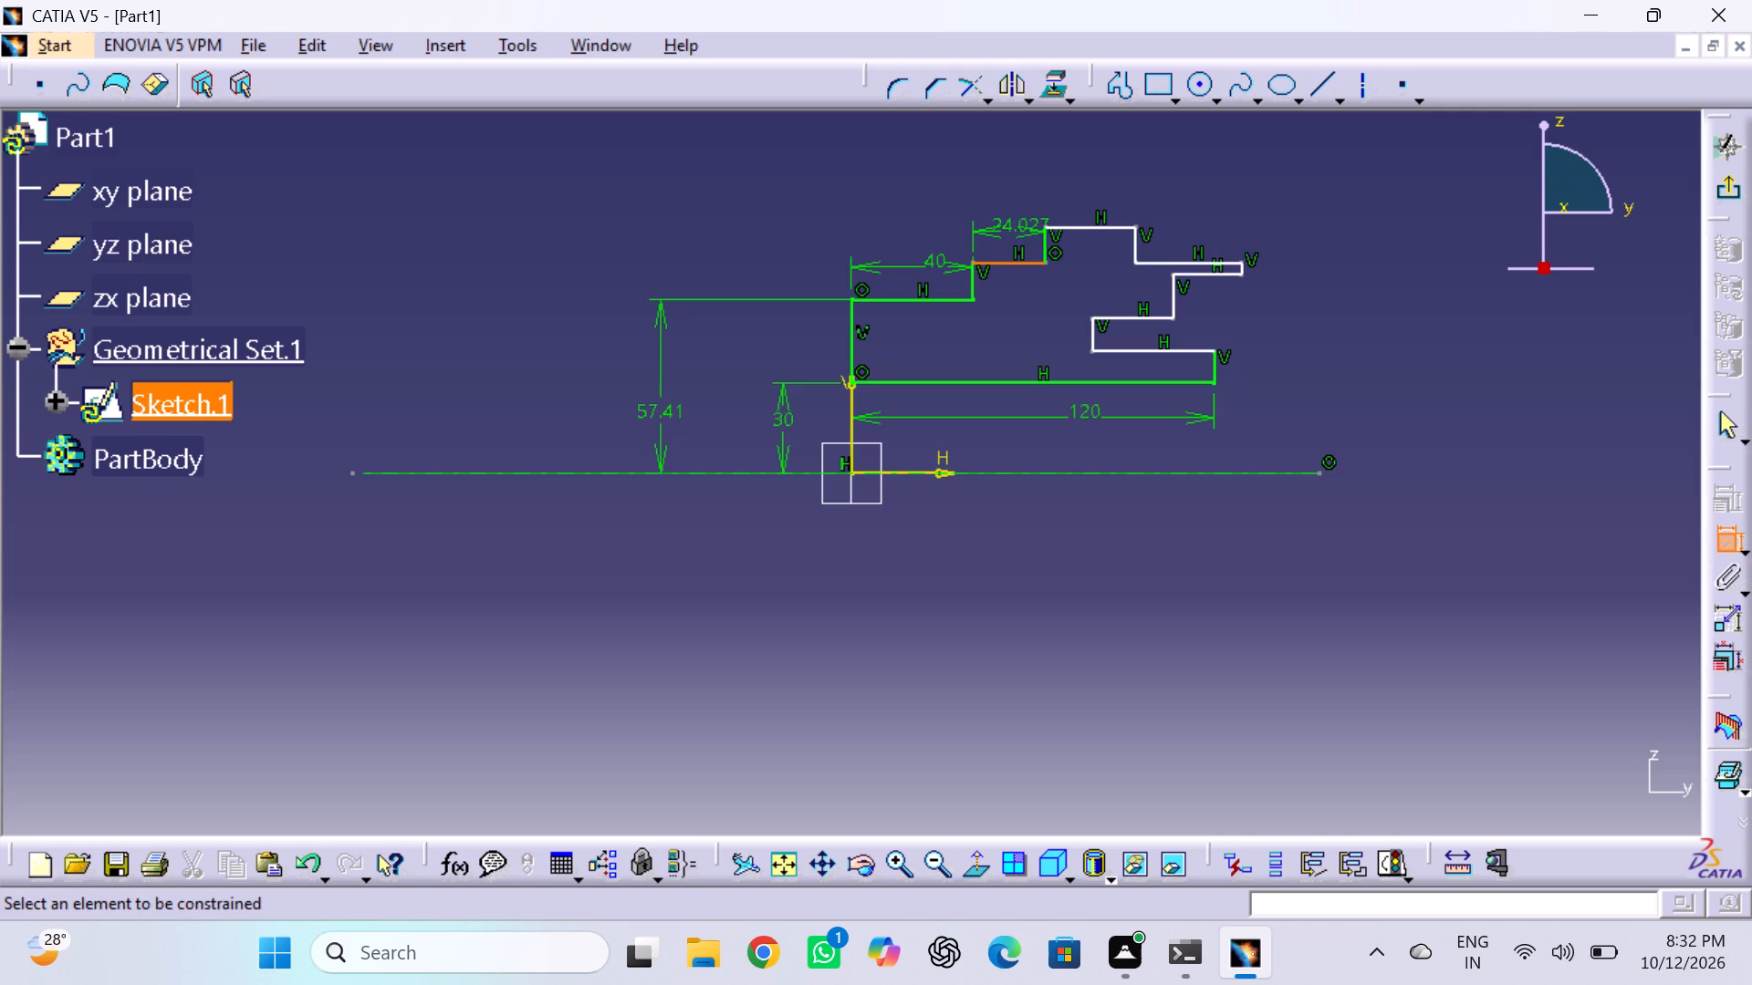
{"action": "double_click", "coordinate": [1025, 217]}
{"action": "key", "text": "4"}
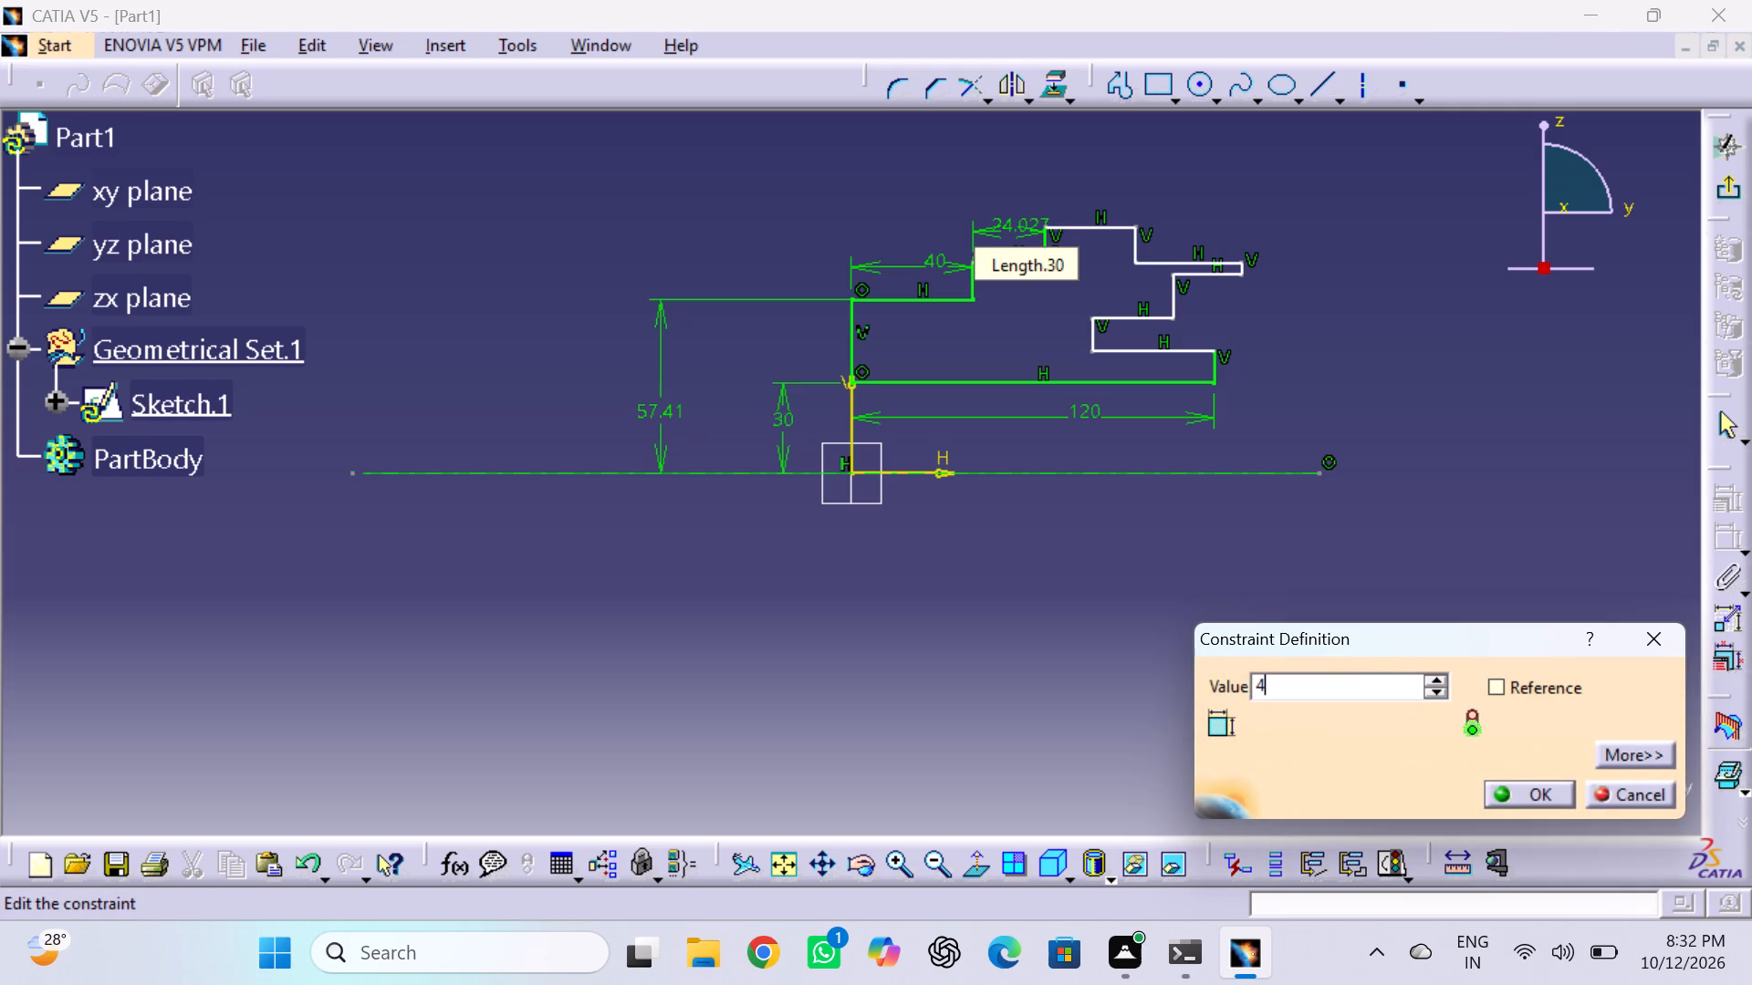
{"action": "key", "text": "0"}
{"action": "key", "text": "Return"}
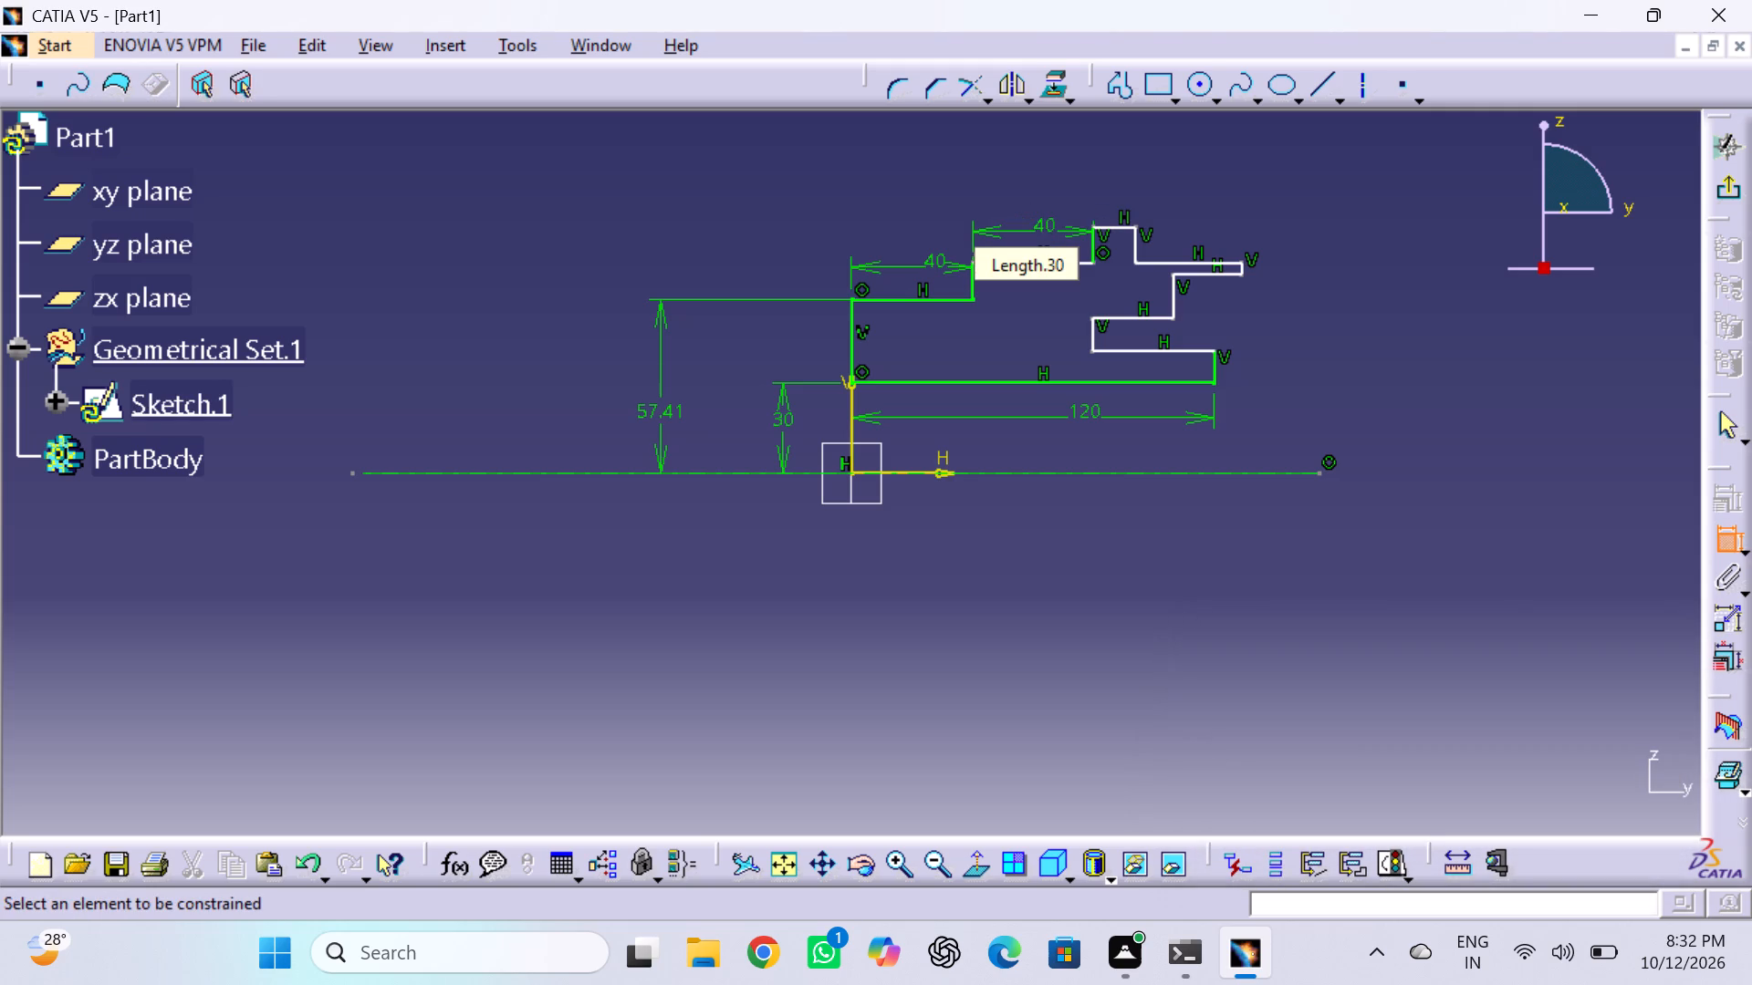
Dimension the length of the profile's topmost horizontal line and set it to 40 mm.
{"action": "left_click", "coordinate": [1117, 224]}
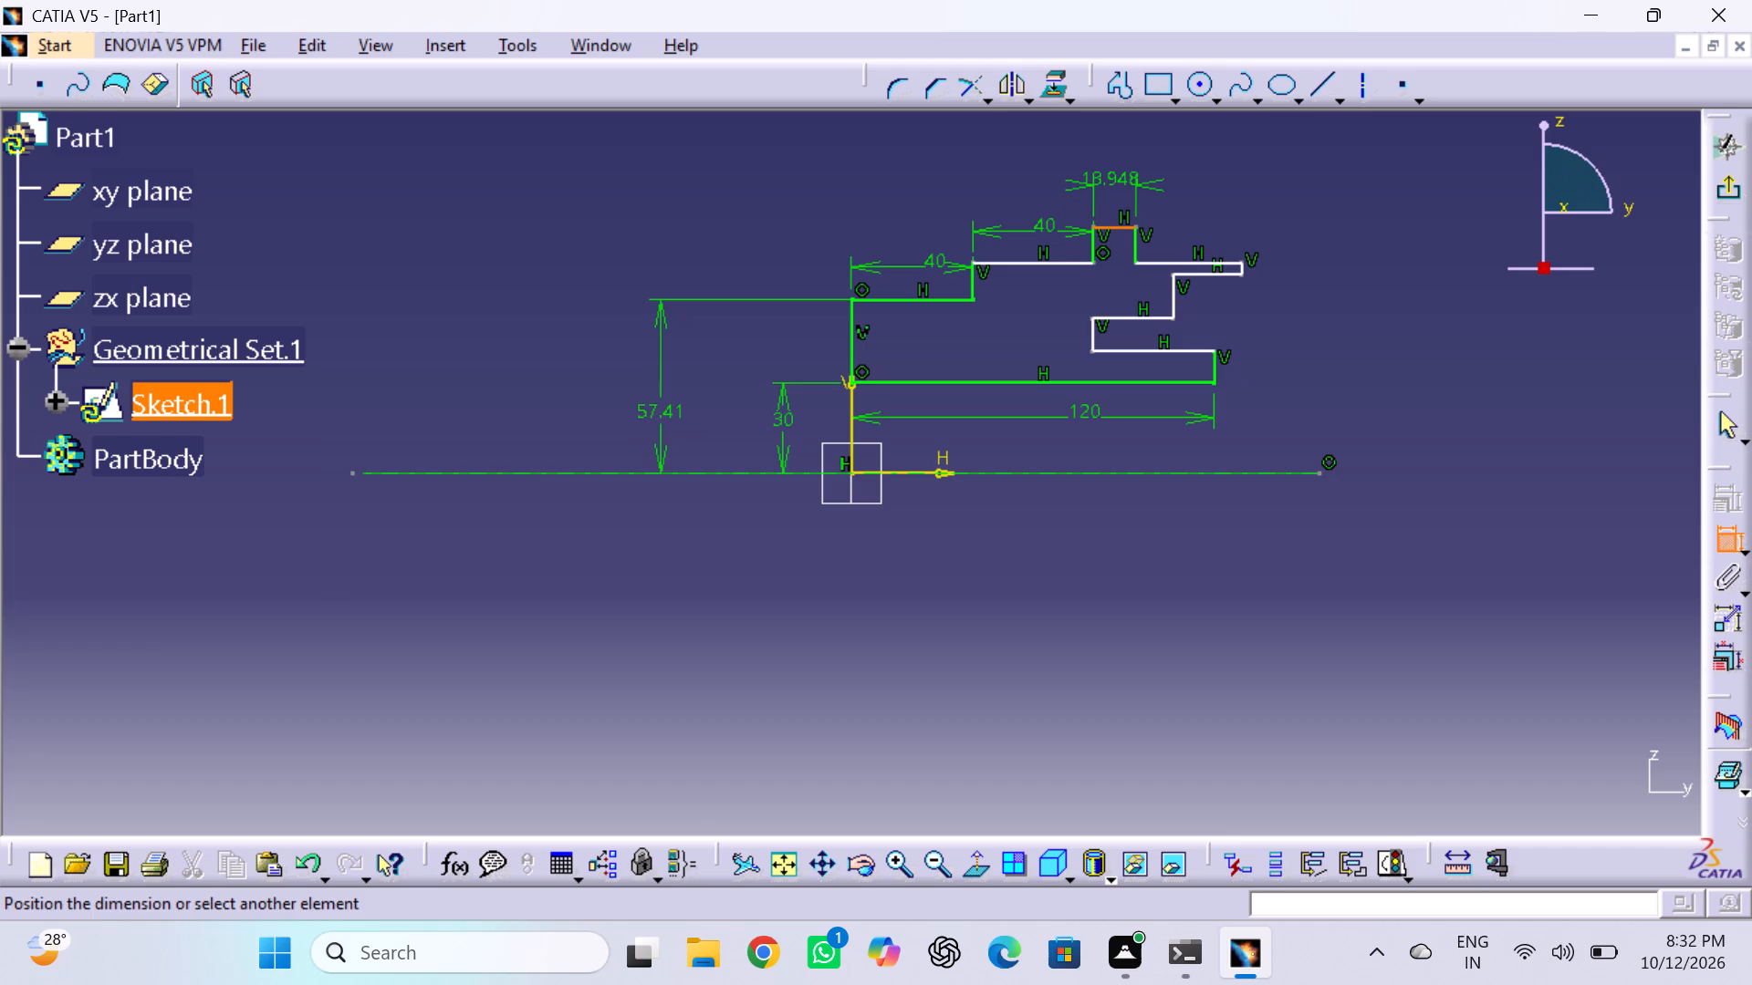
{"action": "left_click", "coordinate": [1111, 181]}
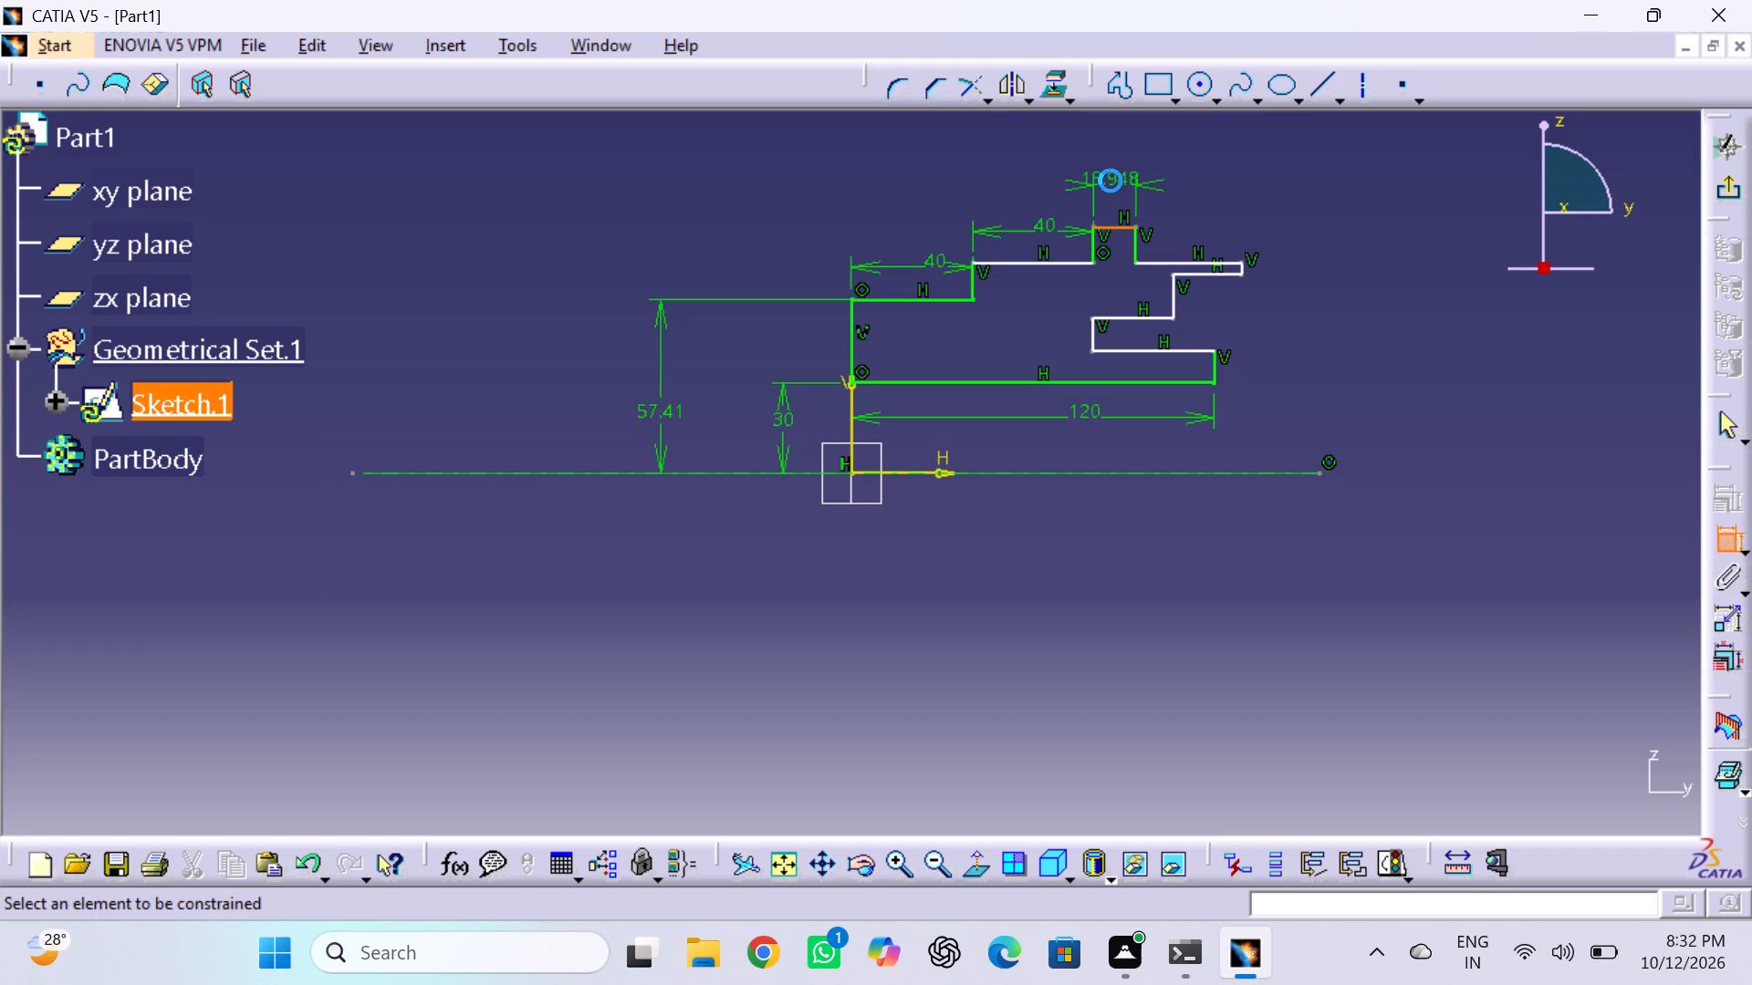
{"action": "double_click", "coordinate": [1113, 173]}
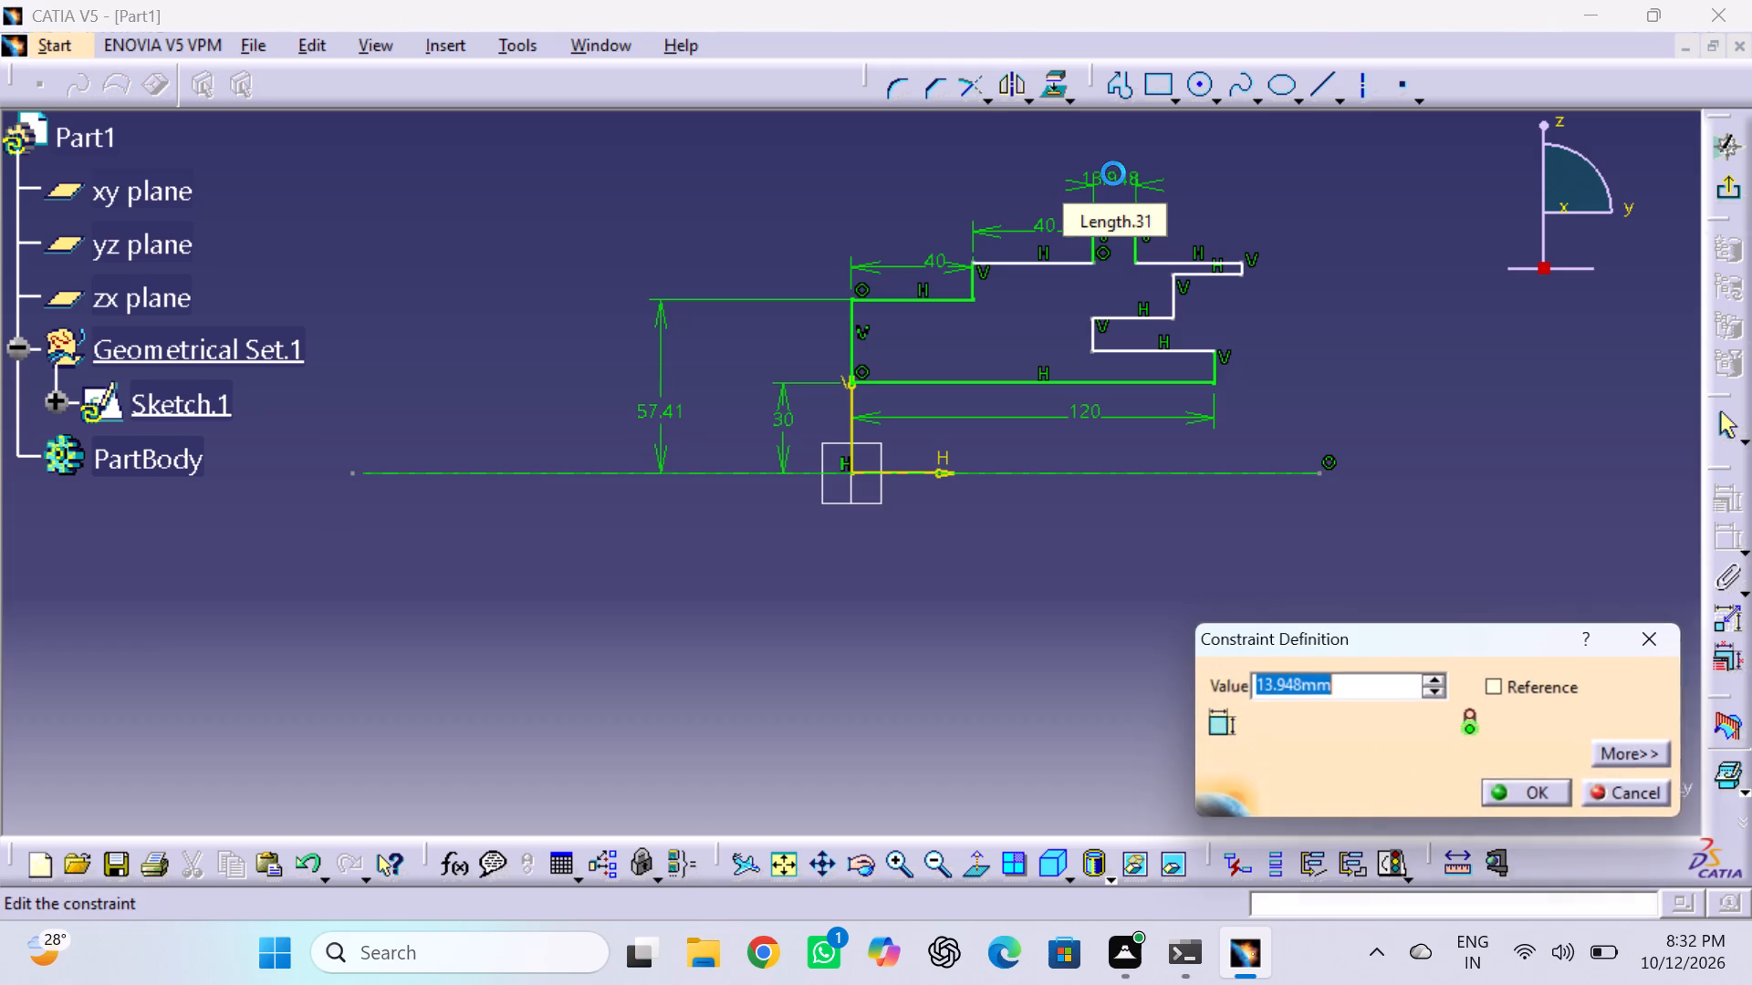
{"action": "type", "text": "40"}
{"action": "key", "text": "Return"}
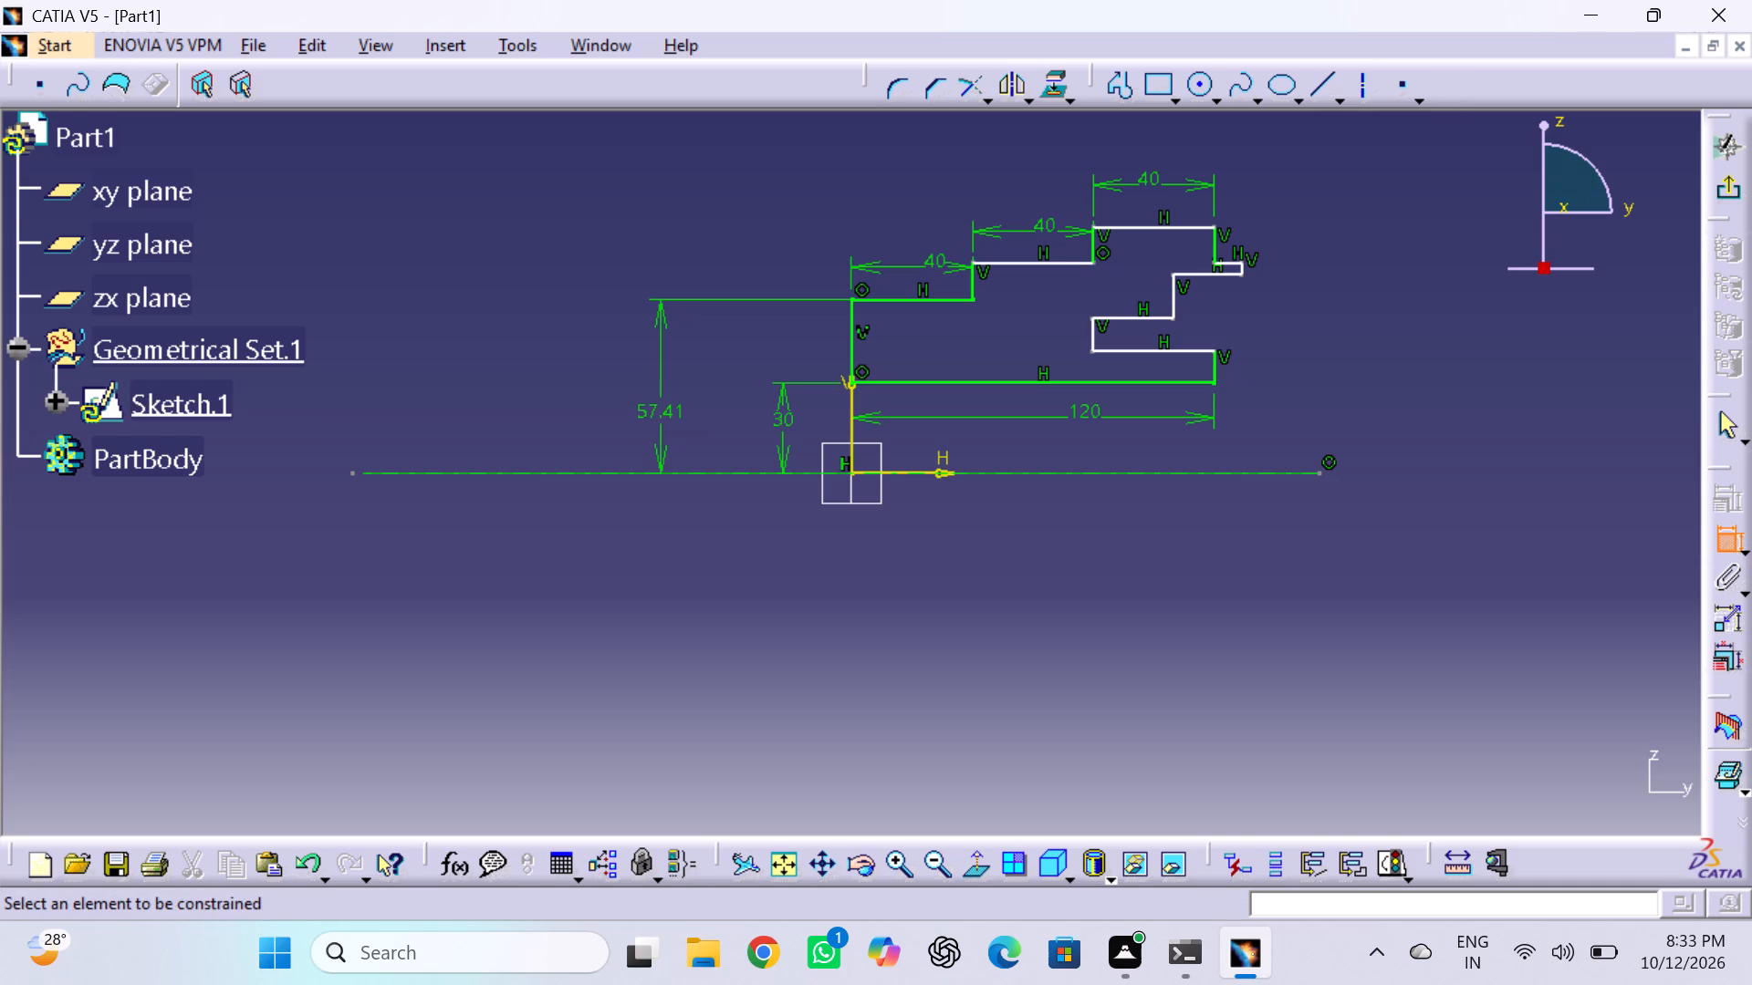
Set the offset between the axis line and the first upper horizontal line at the vertical axis to 40 mm.
{"action": "double_click", "coordinate": [665, 410]}
{"action": "double_click", "coordinate": [667, 410]}
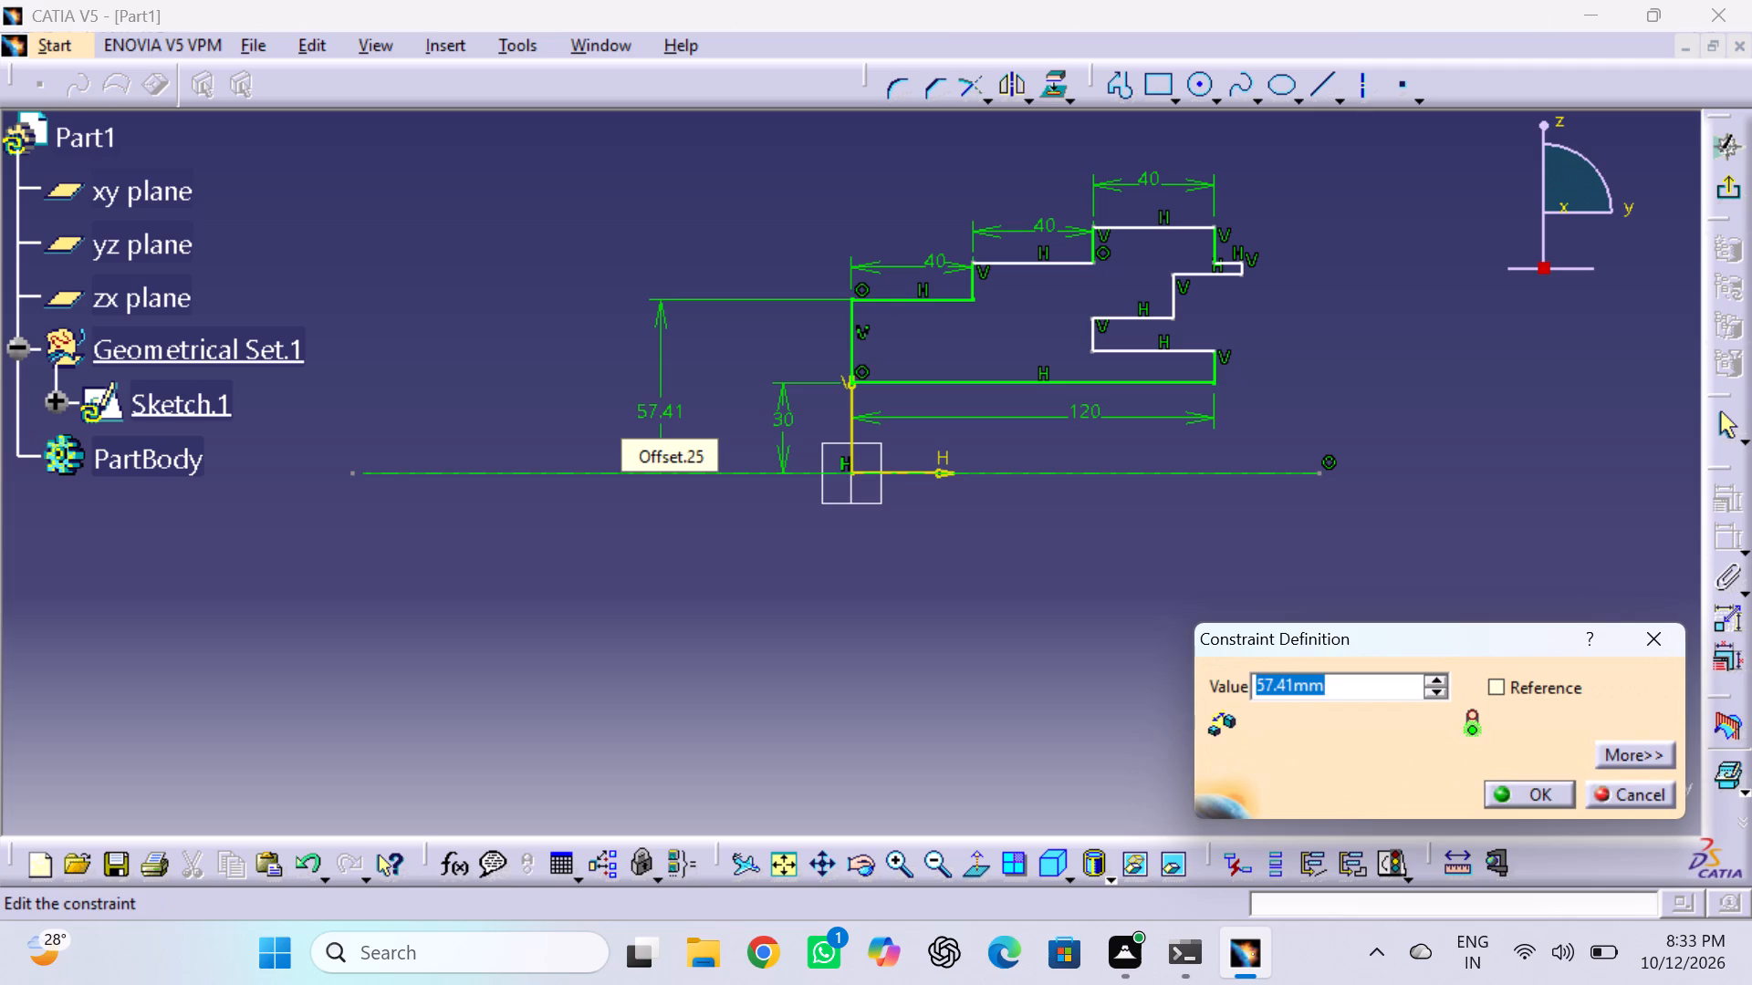
{"action": "key", "text": "4"}
{"action": "key", "text": "0"}
{"action": "key", "text": "Return"}
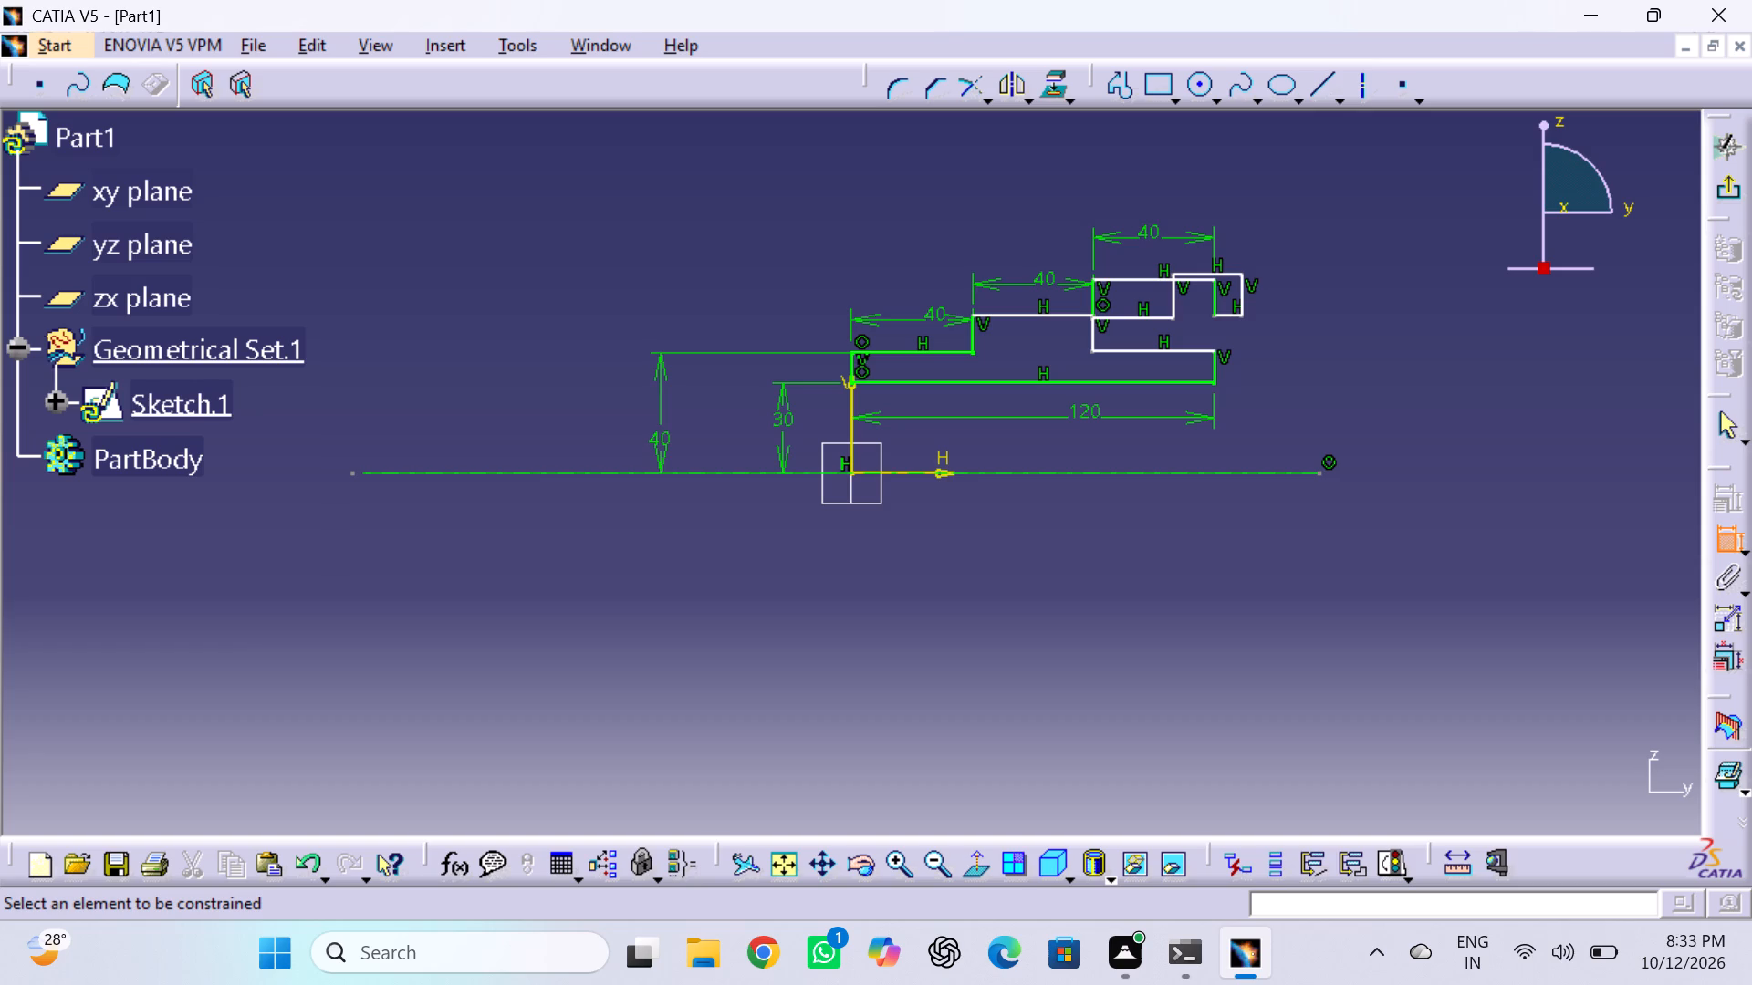
Dimension the second step's horizontal line from the axis line and set the offset to 55 mm.
{"action": "left_click", "coordinate": [1048, 316]}
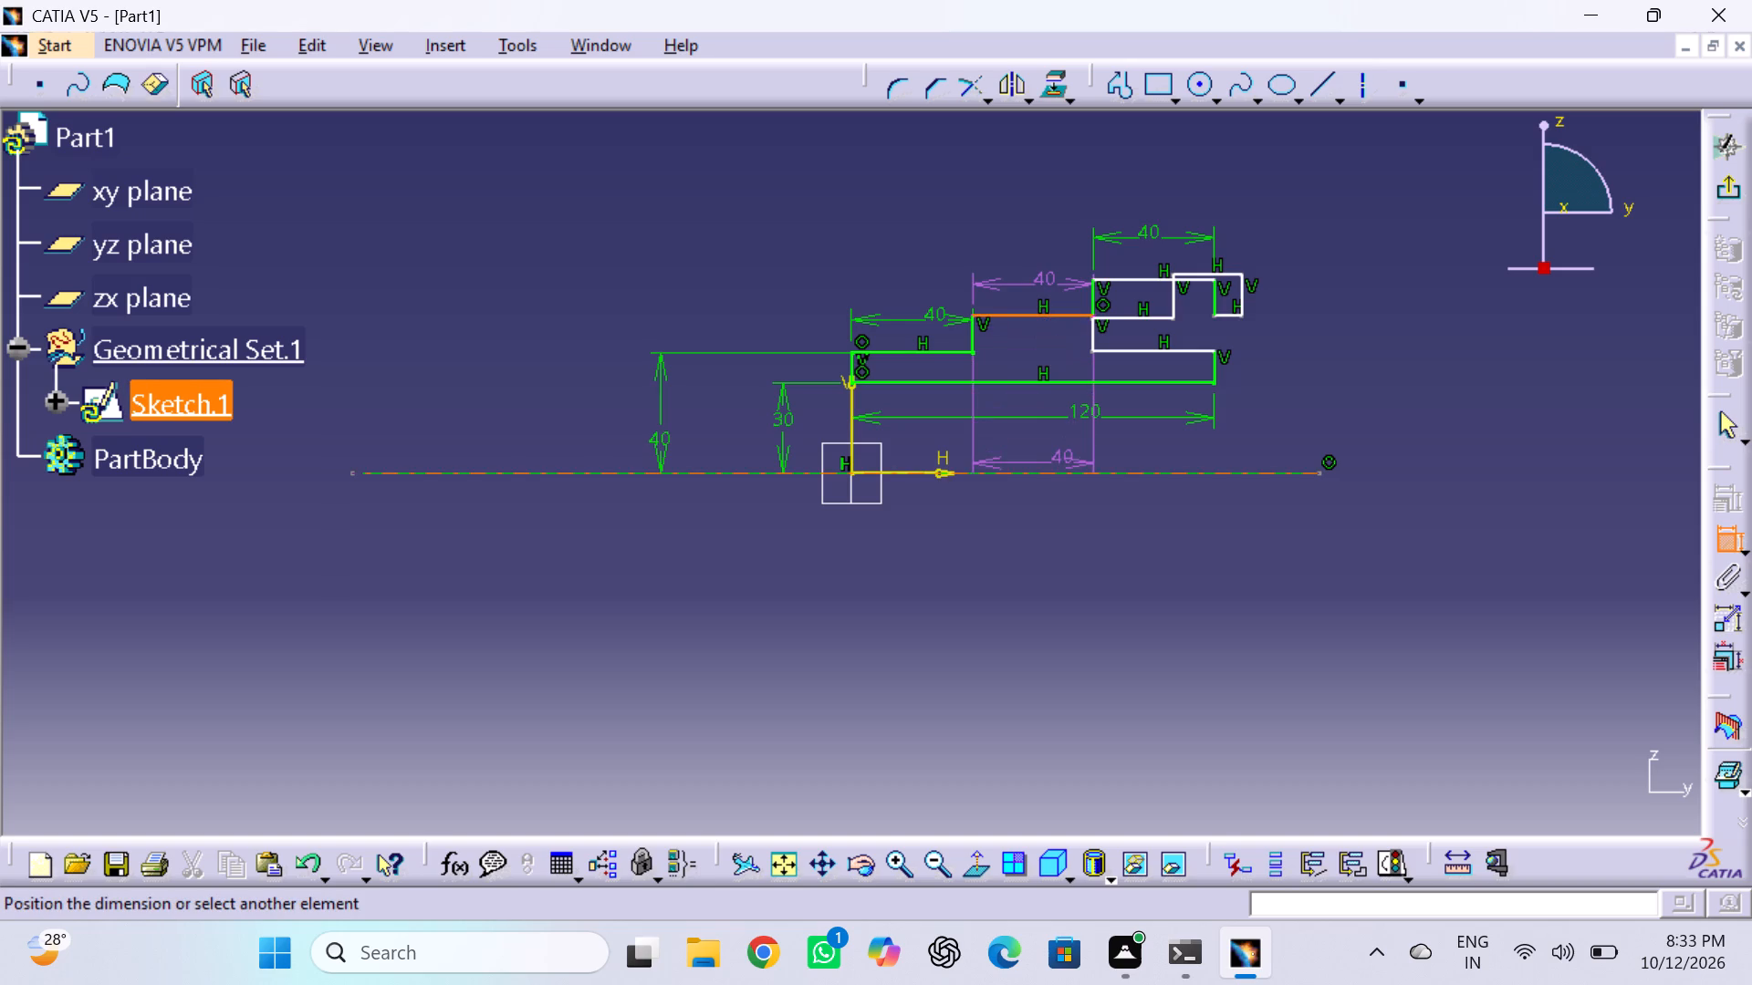
{"action": "left_click", "coordinate": [1060, 471]}
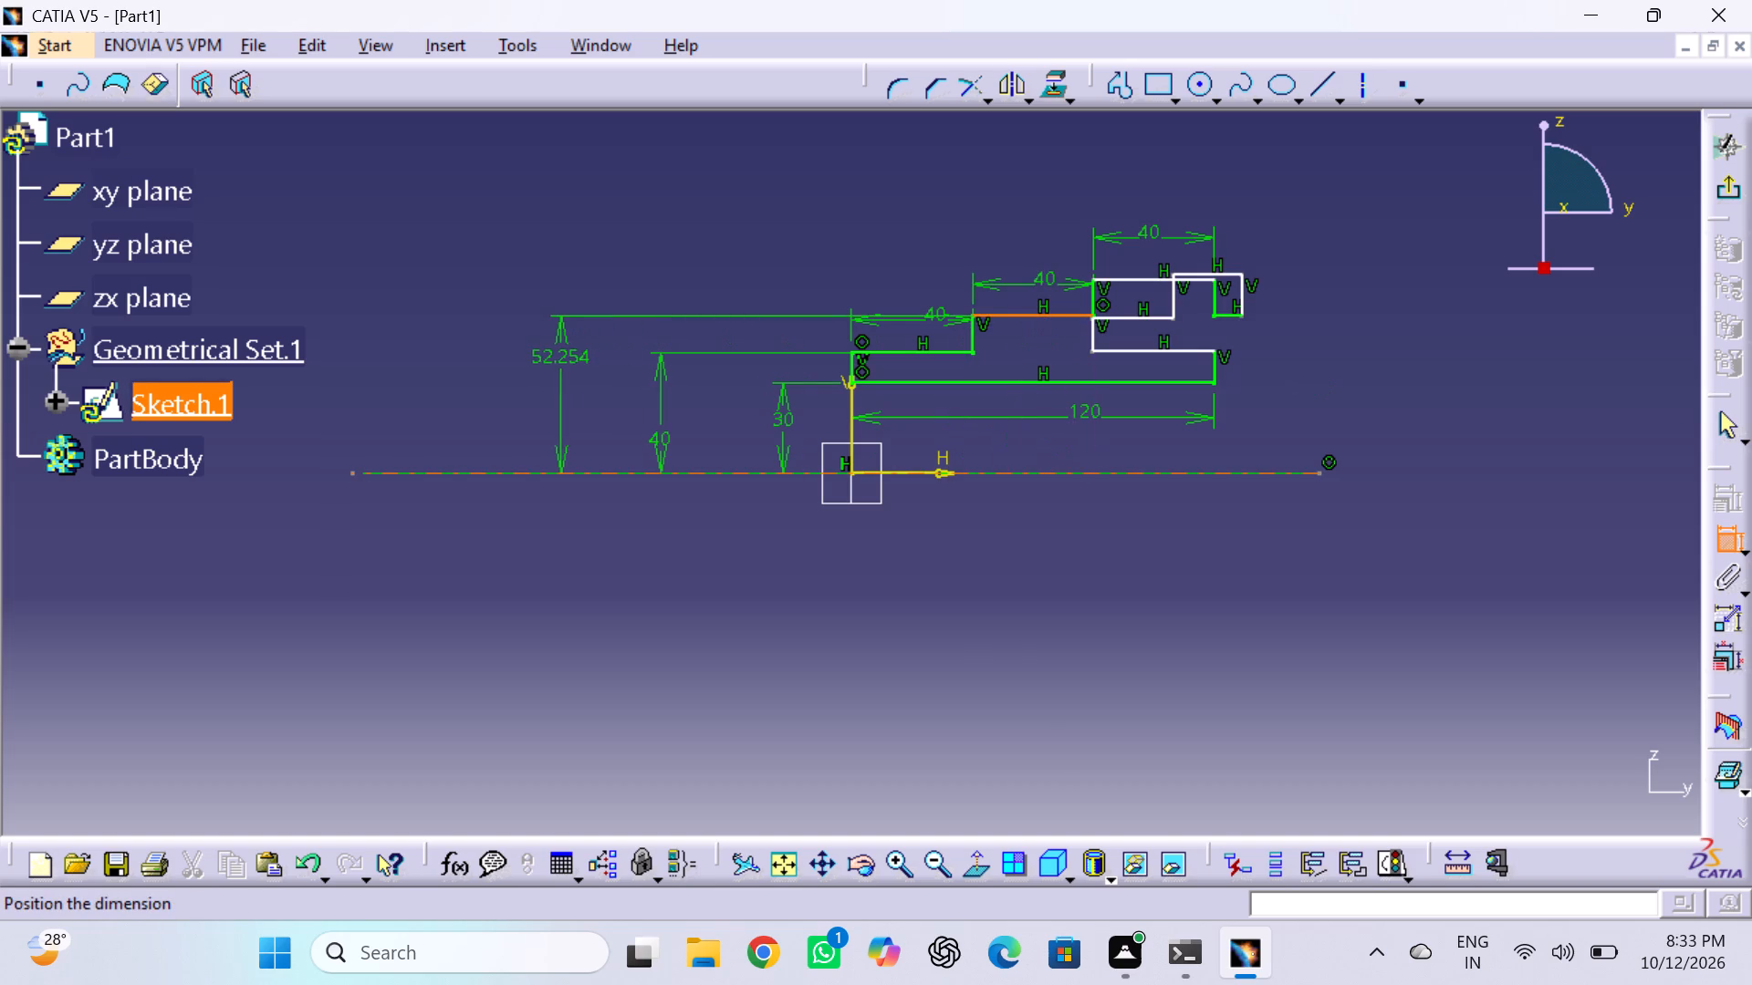
{"action": "left_click", "coordinate": [556, 402]}
{"action": "double_click", "coordinate": [558, 395]}
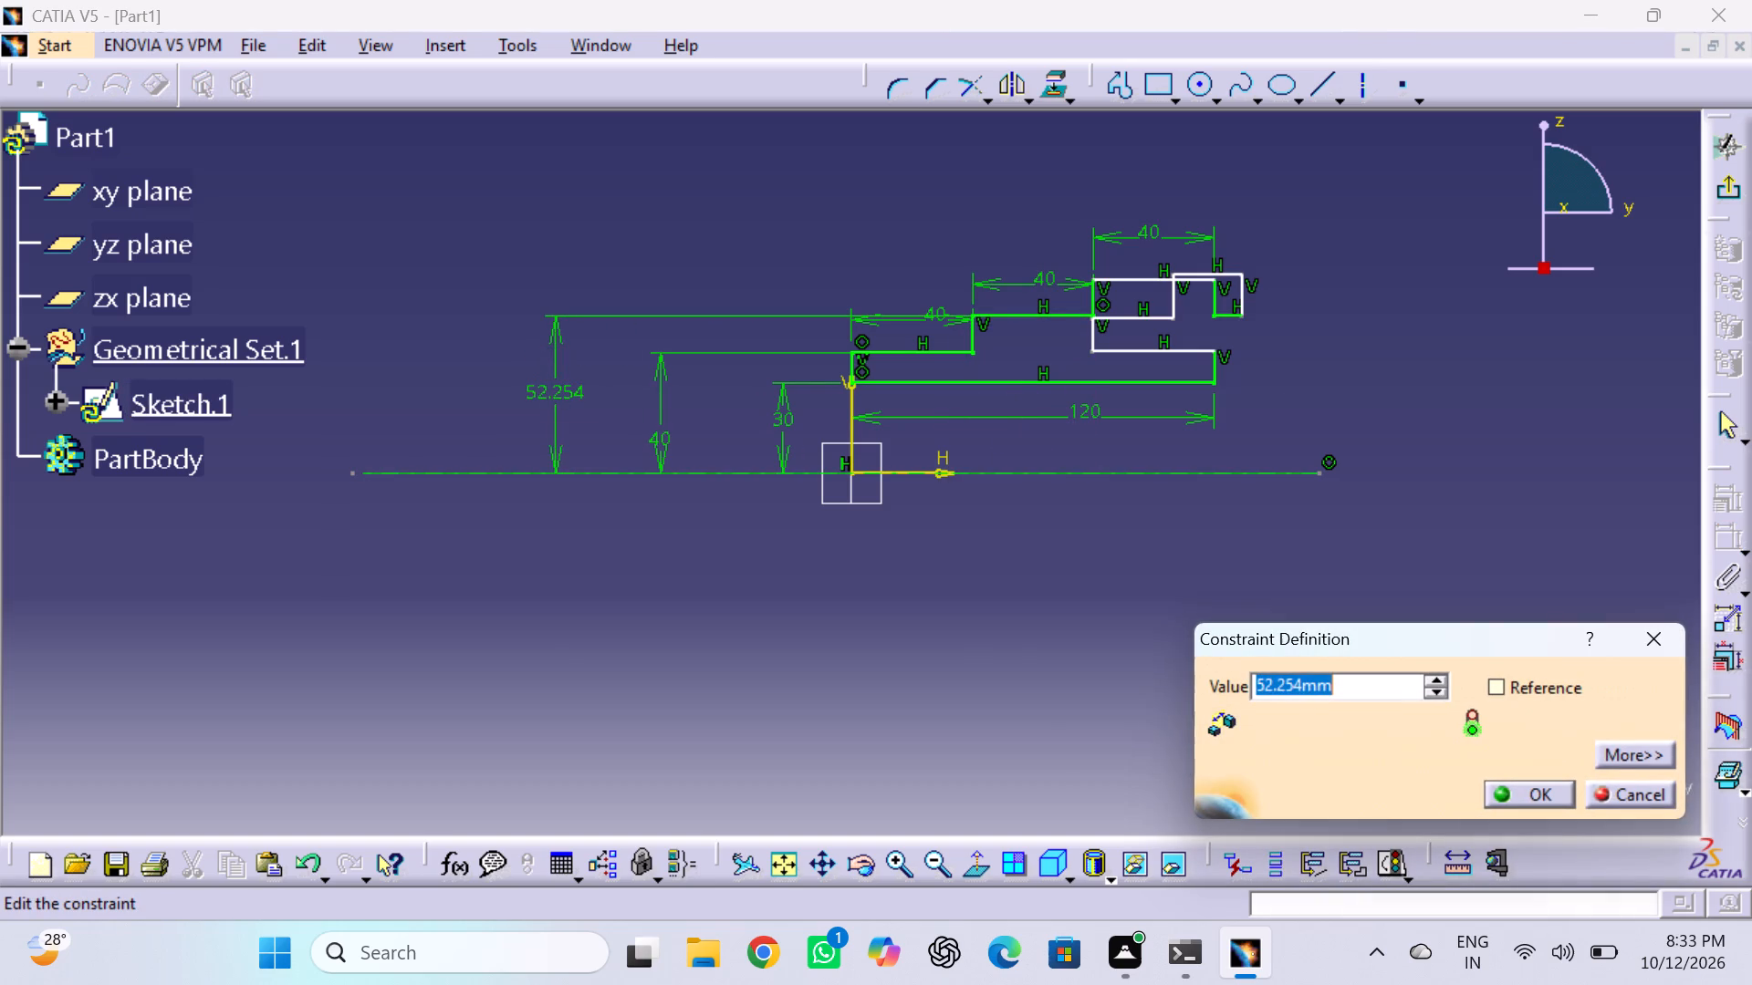
{"action": "key", "text": "5"}
{"action": "key", "text": "5"}
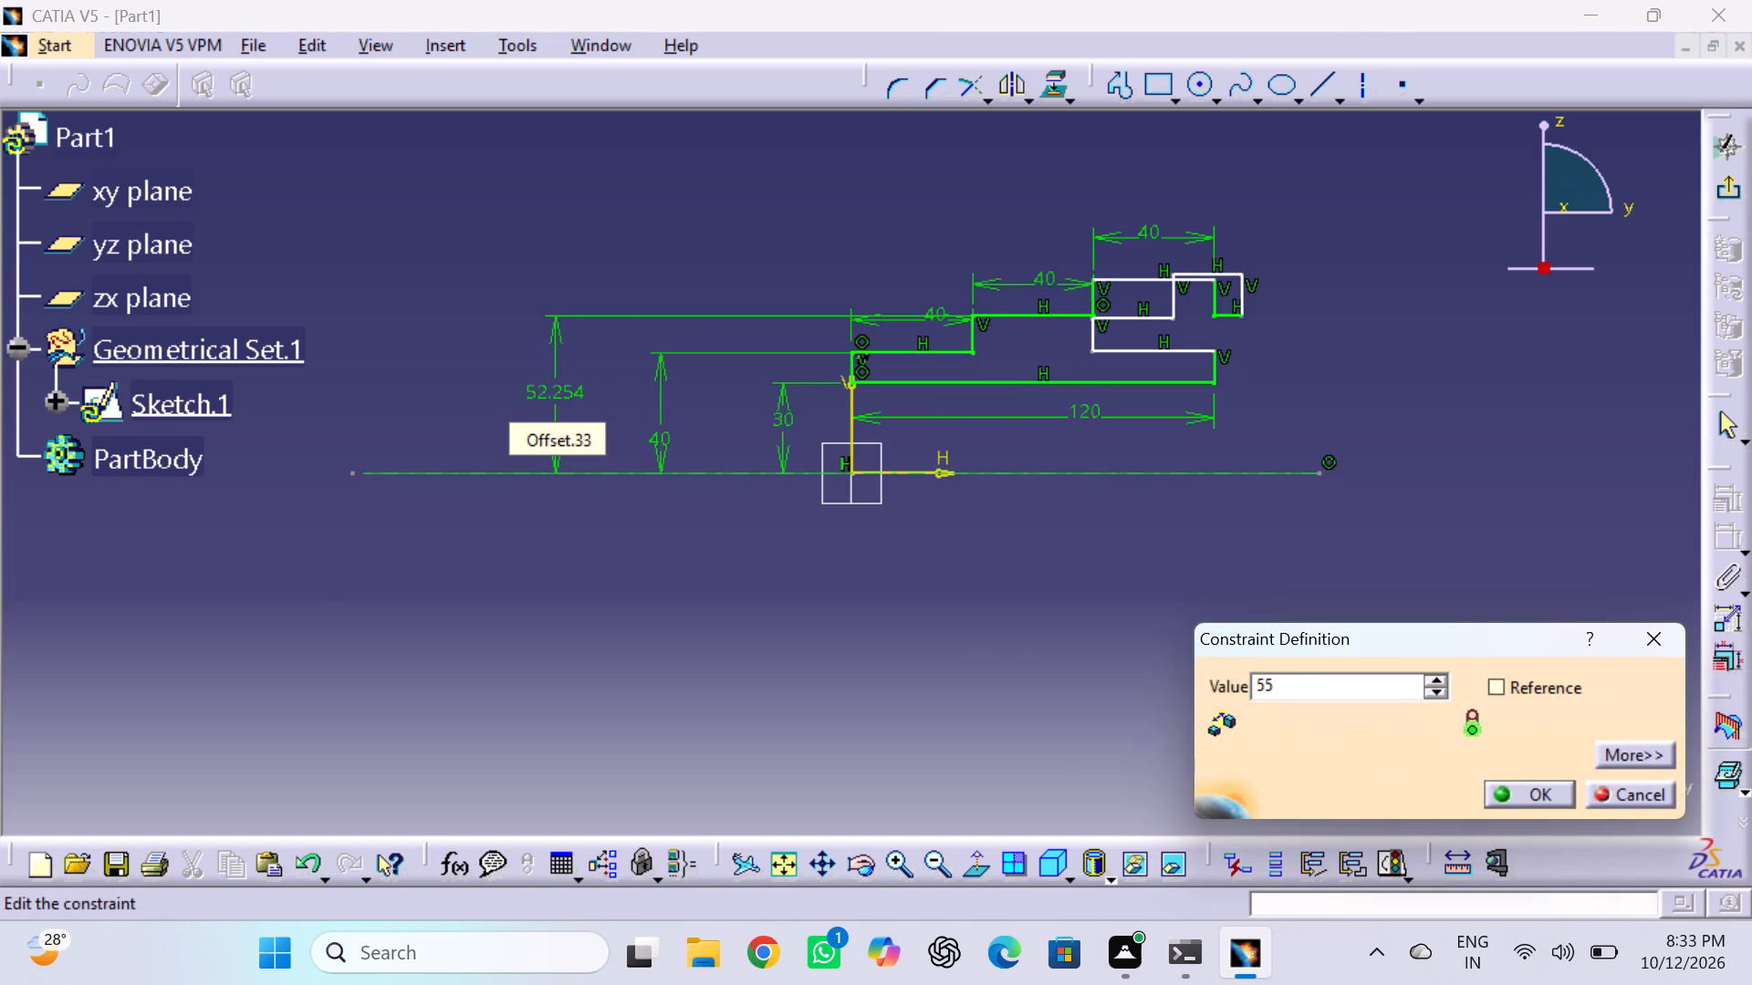
{"action": "key", "text": "Return"}
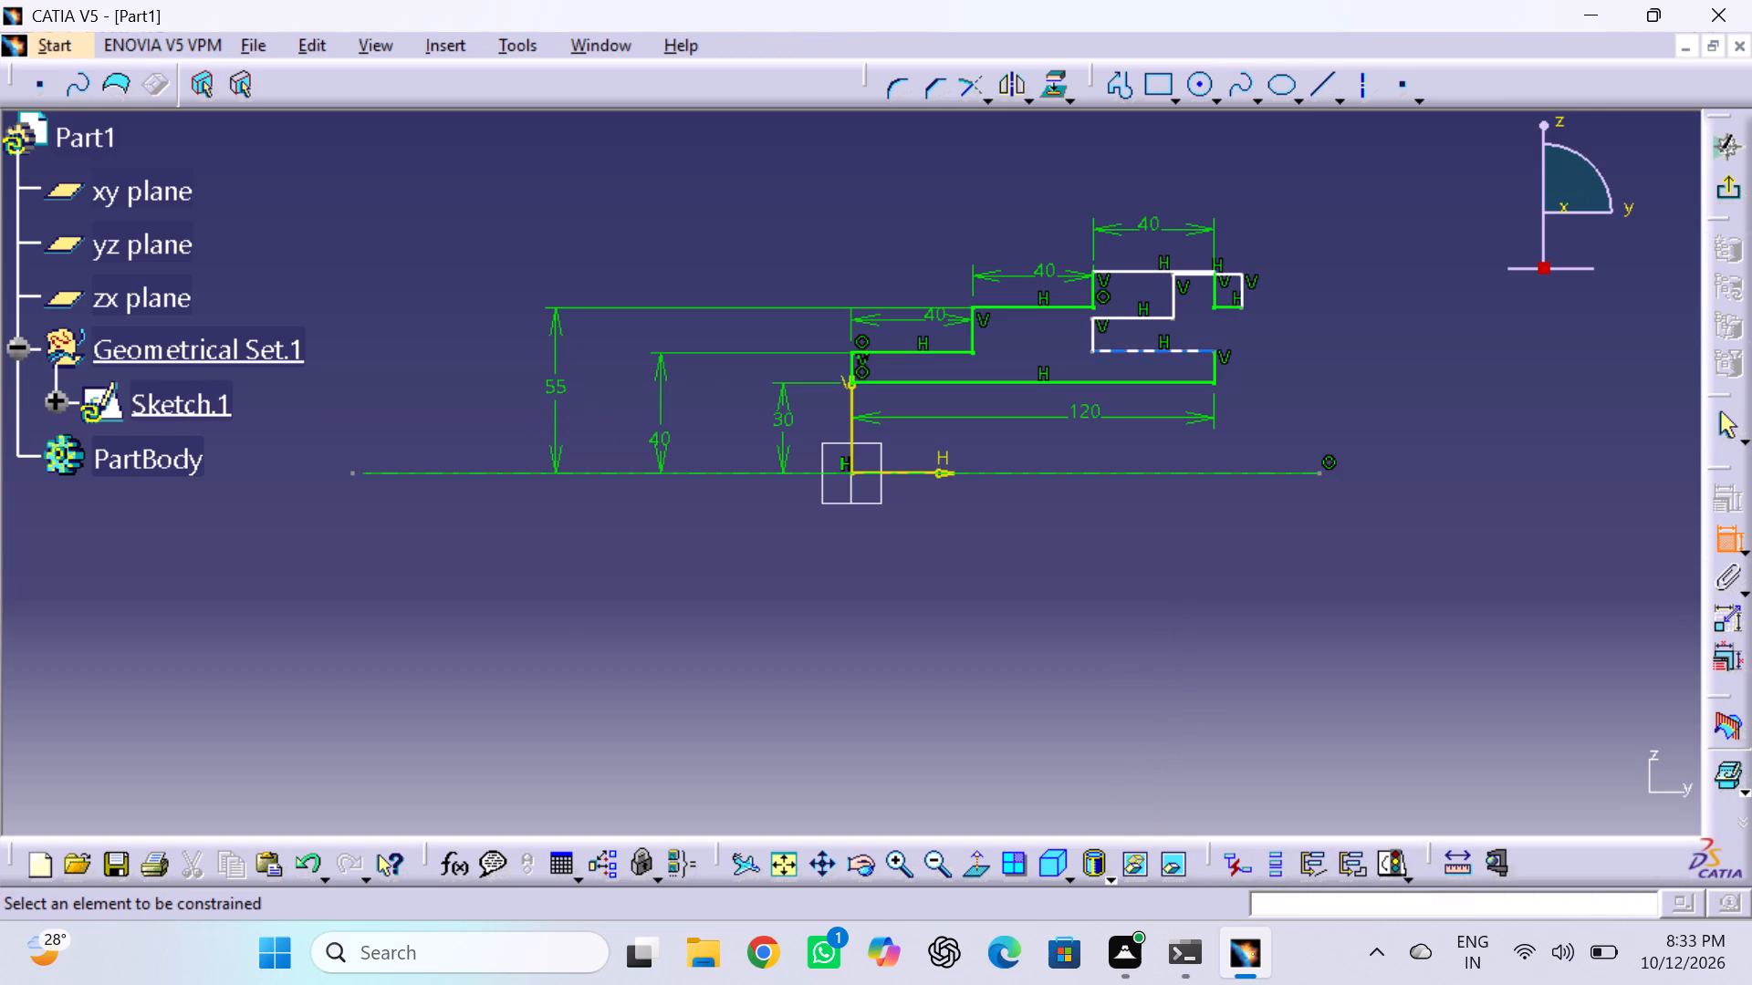
Dimension the profile's topmost horizontal line from the axis line and set the offset to 70 mm.
{"action": "left_click", "coordinate": [1152, 272]}
{"action": "left_click", "coordinate": [1137, 471]}
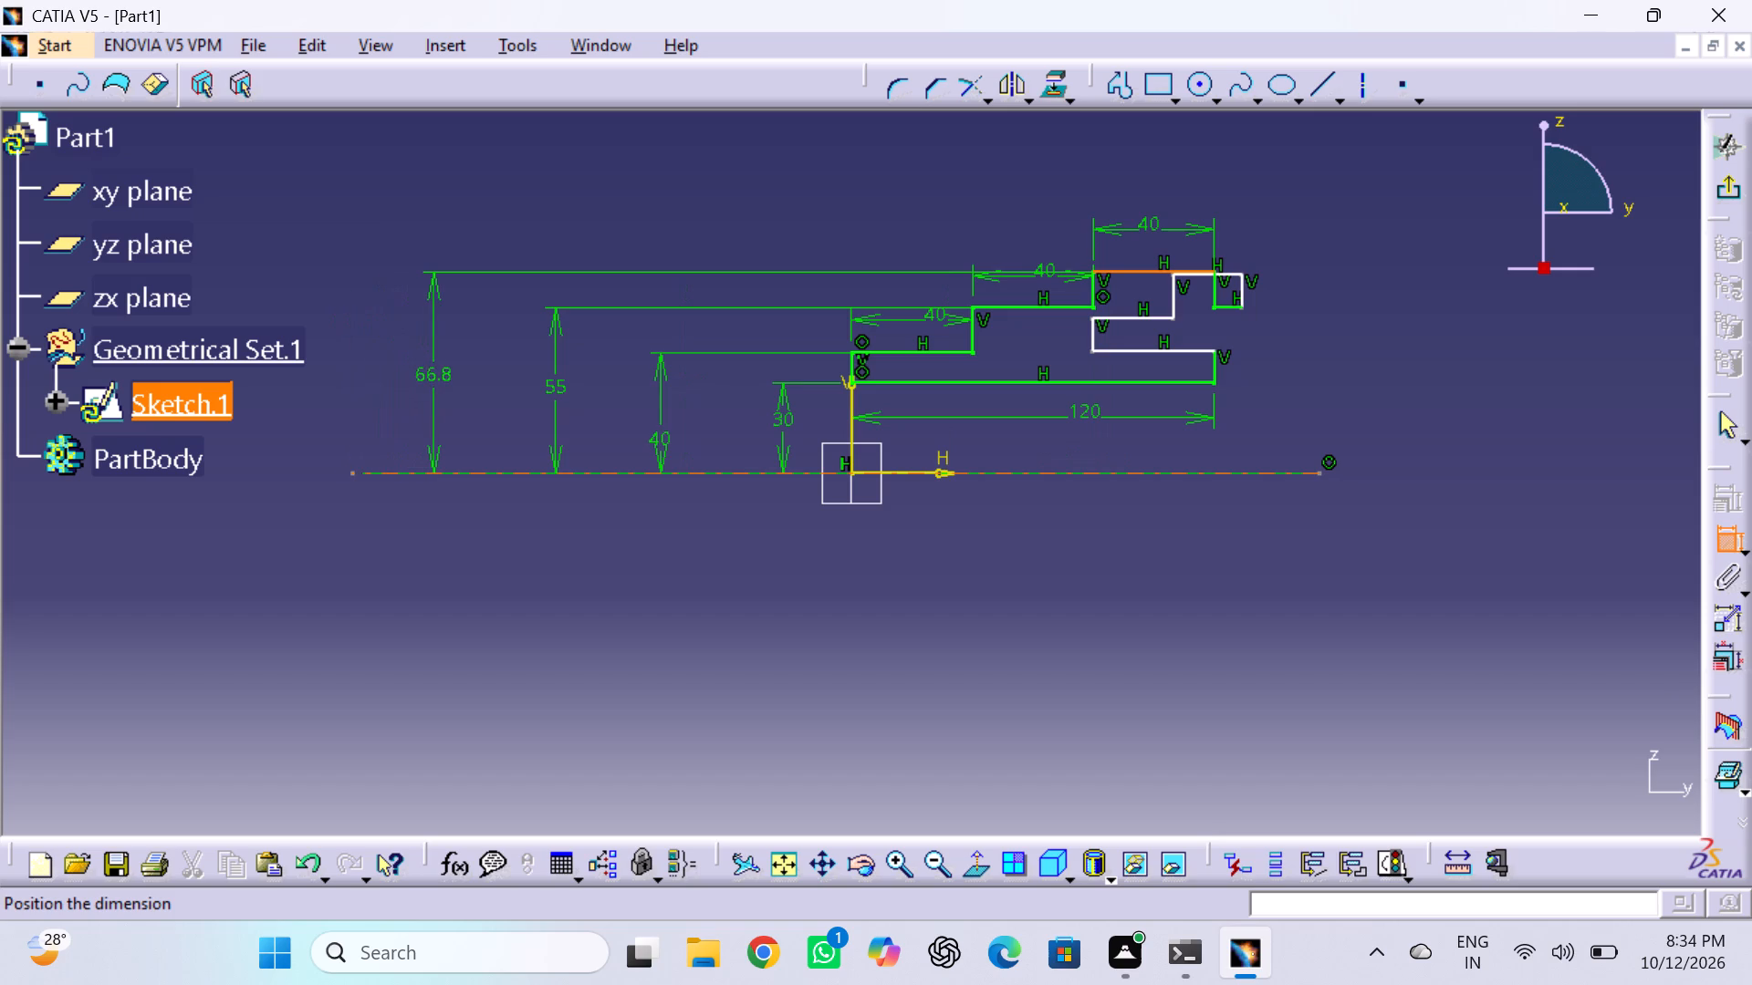
{"action": "left_click", "coordinate": [433, 380]}
{"action": "double_click", "coordinate": [433, 376]}
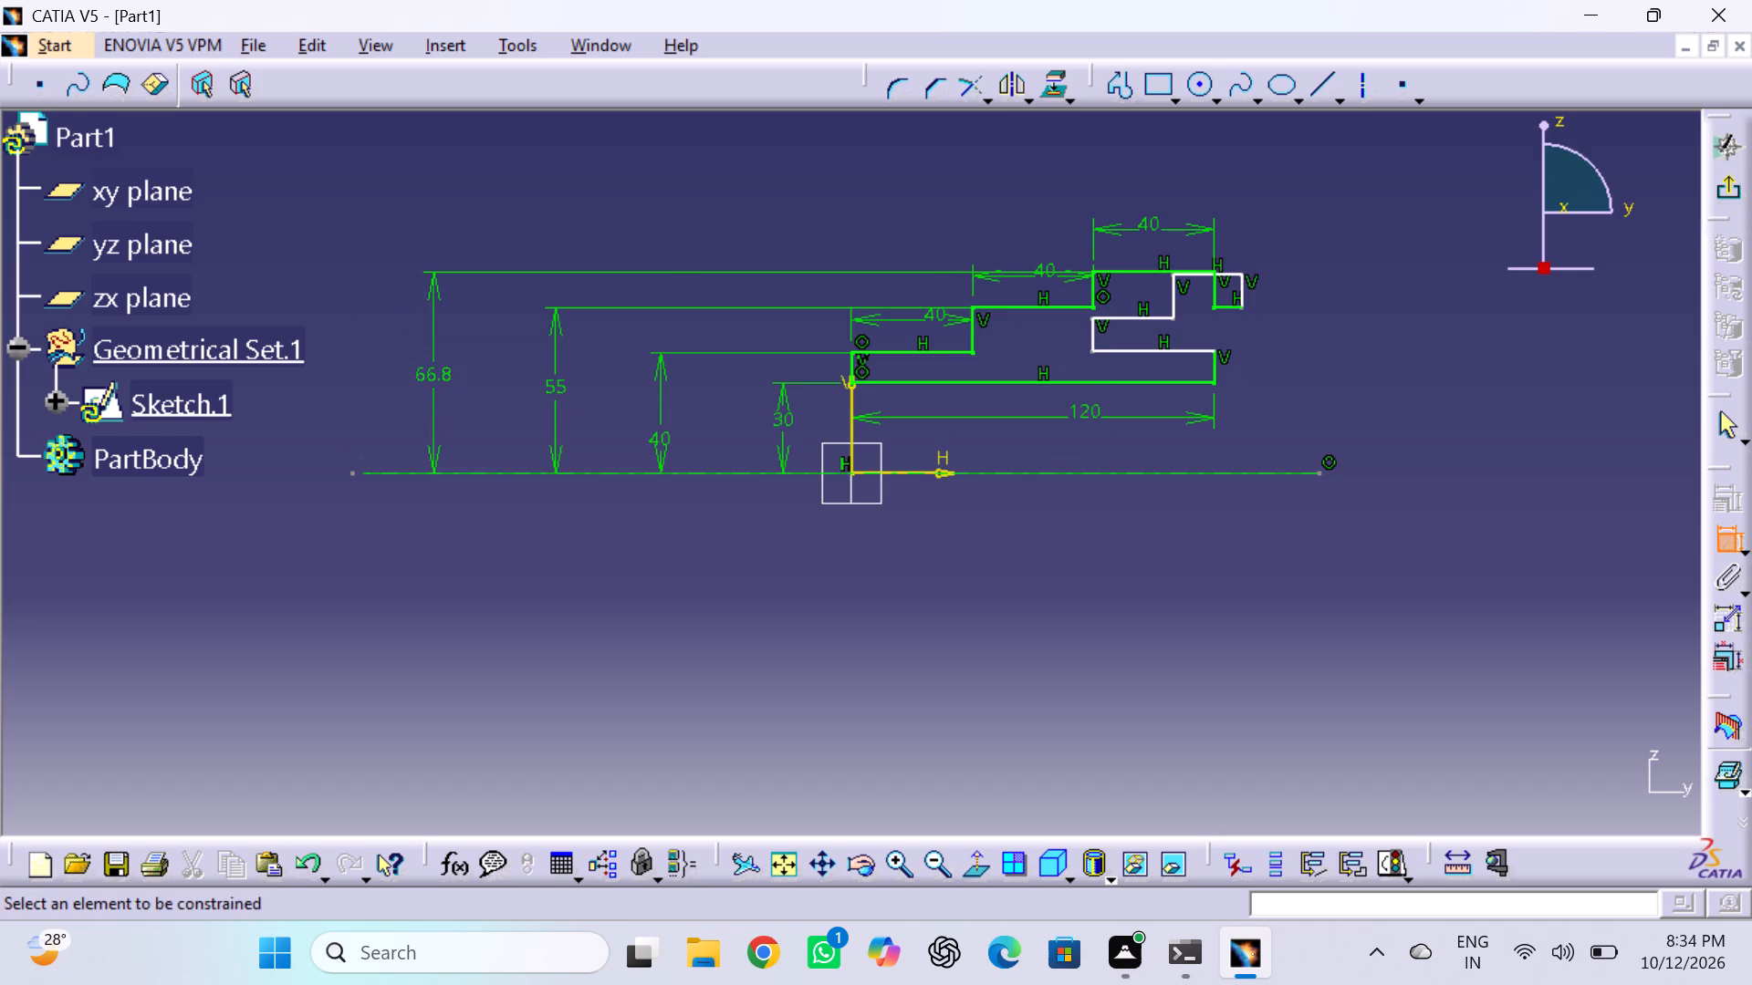
{"action": "key", "text": "7"}
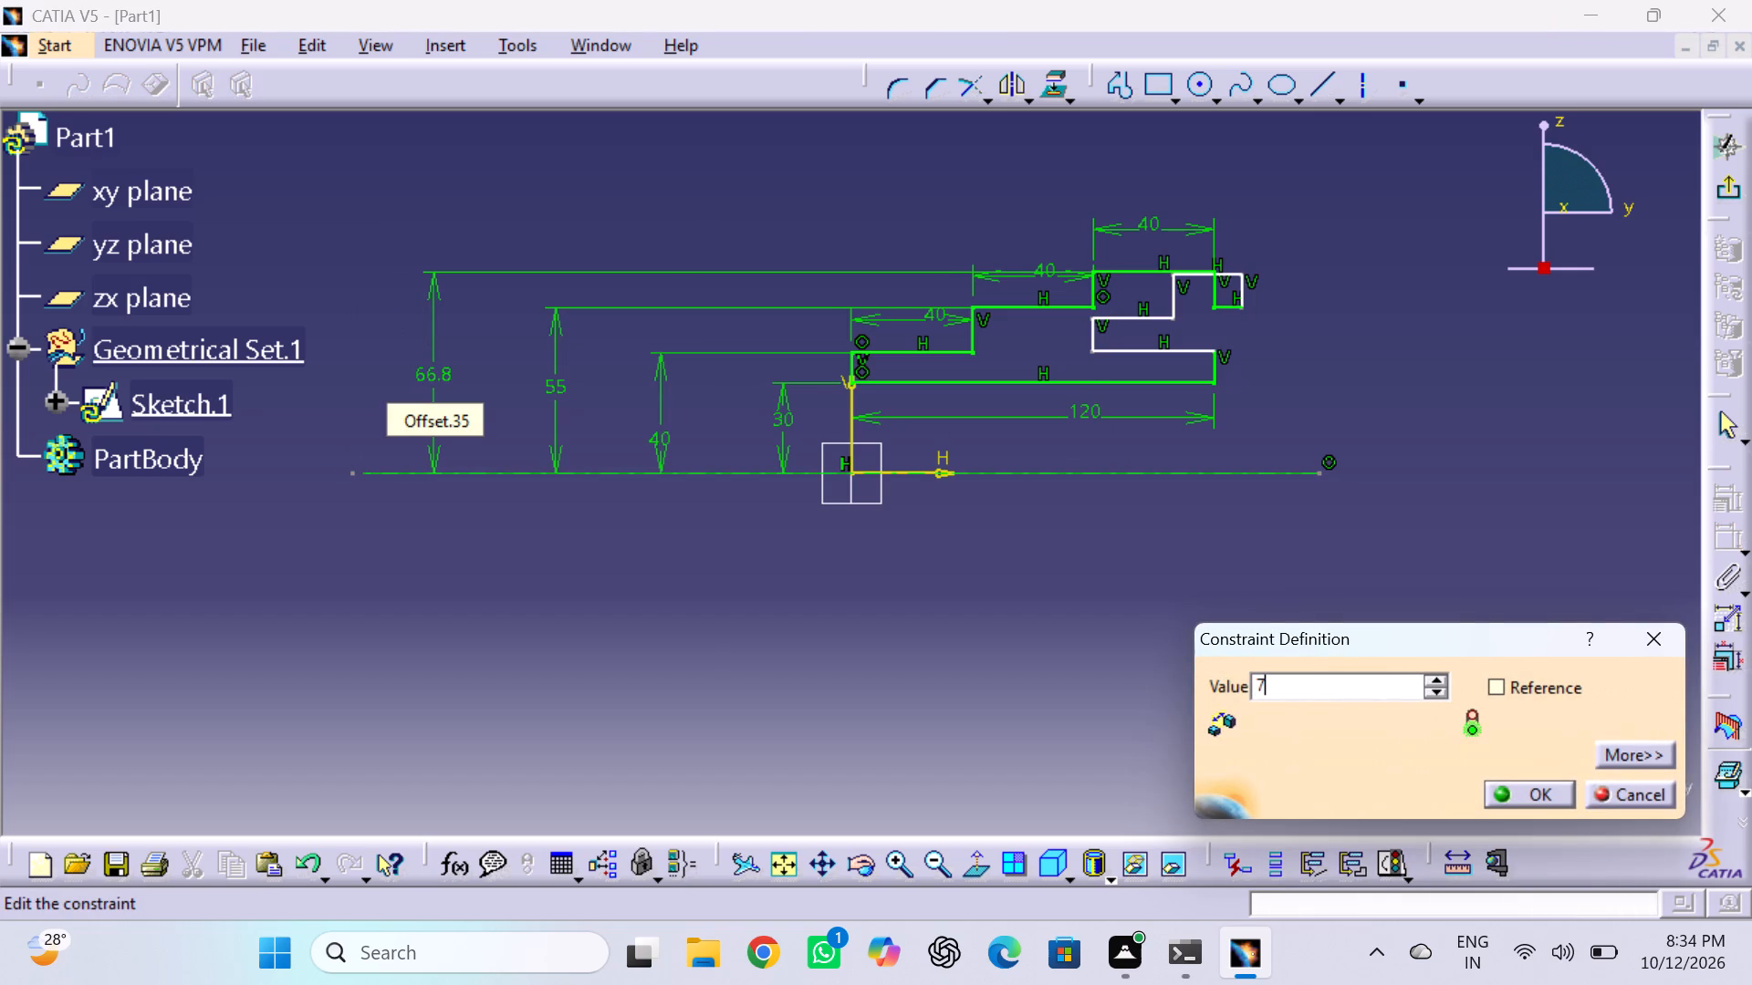
{"action": "key", "text": "0"}
{"action": "key", "text": "Return"}
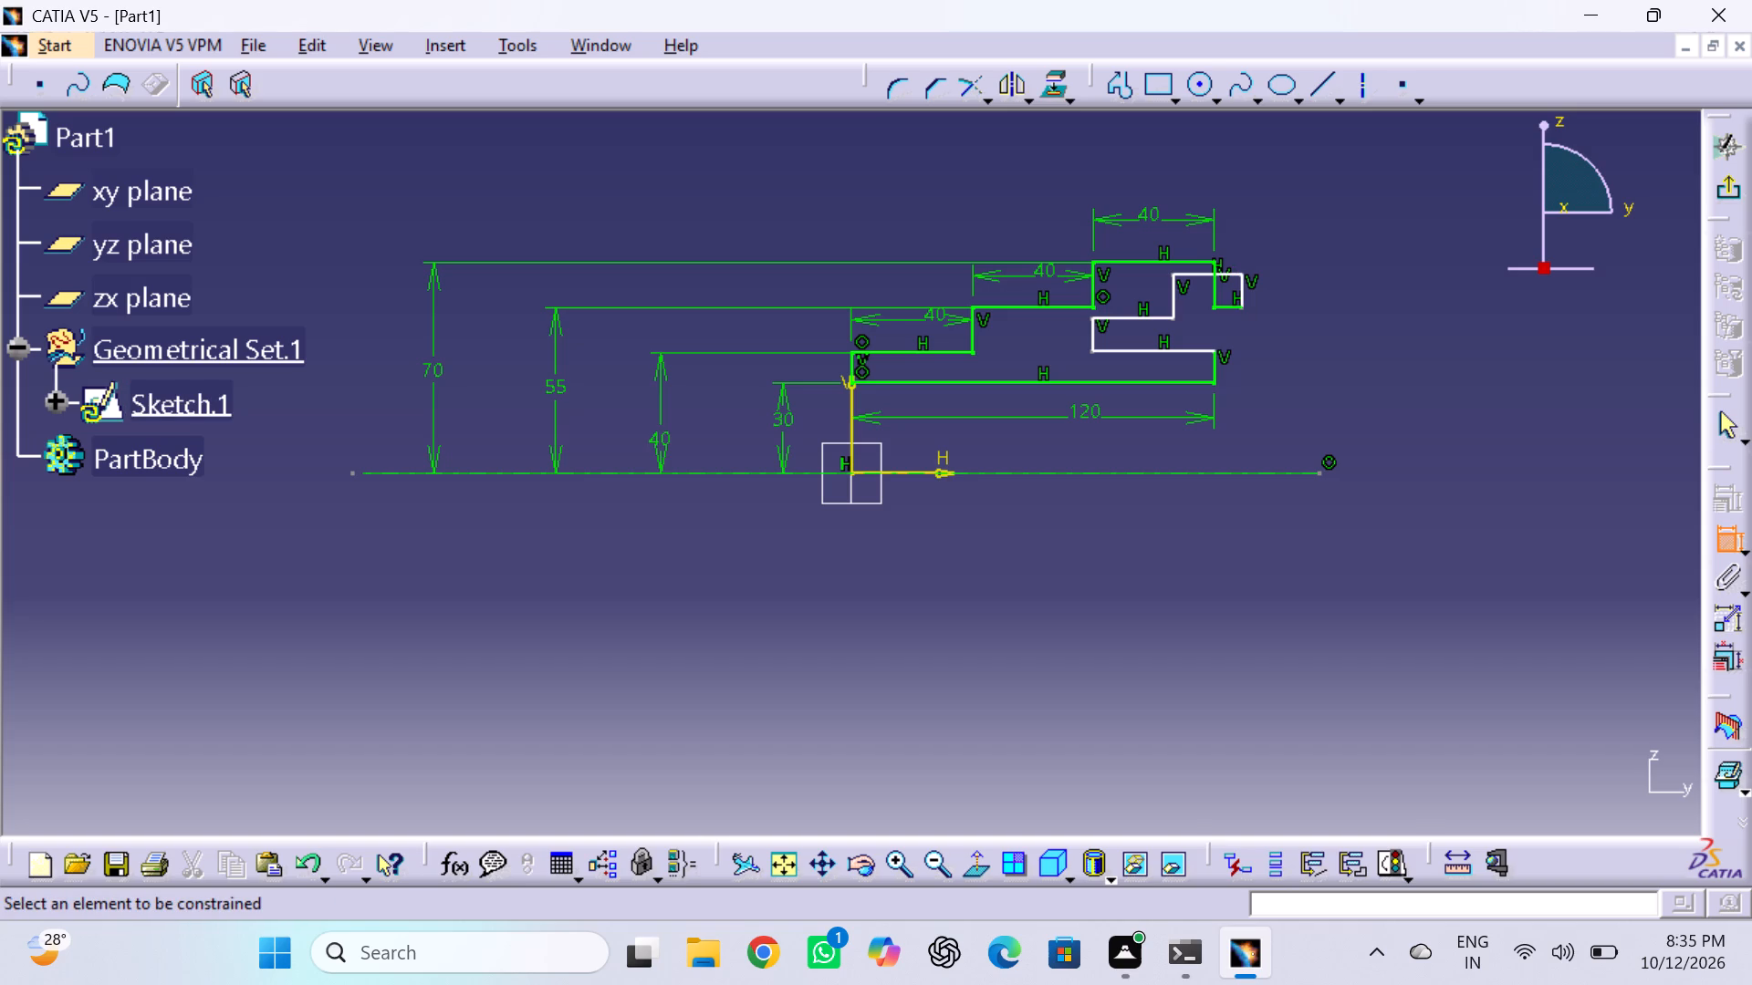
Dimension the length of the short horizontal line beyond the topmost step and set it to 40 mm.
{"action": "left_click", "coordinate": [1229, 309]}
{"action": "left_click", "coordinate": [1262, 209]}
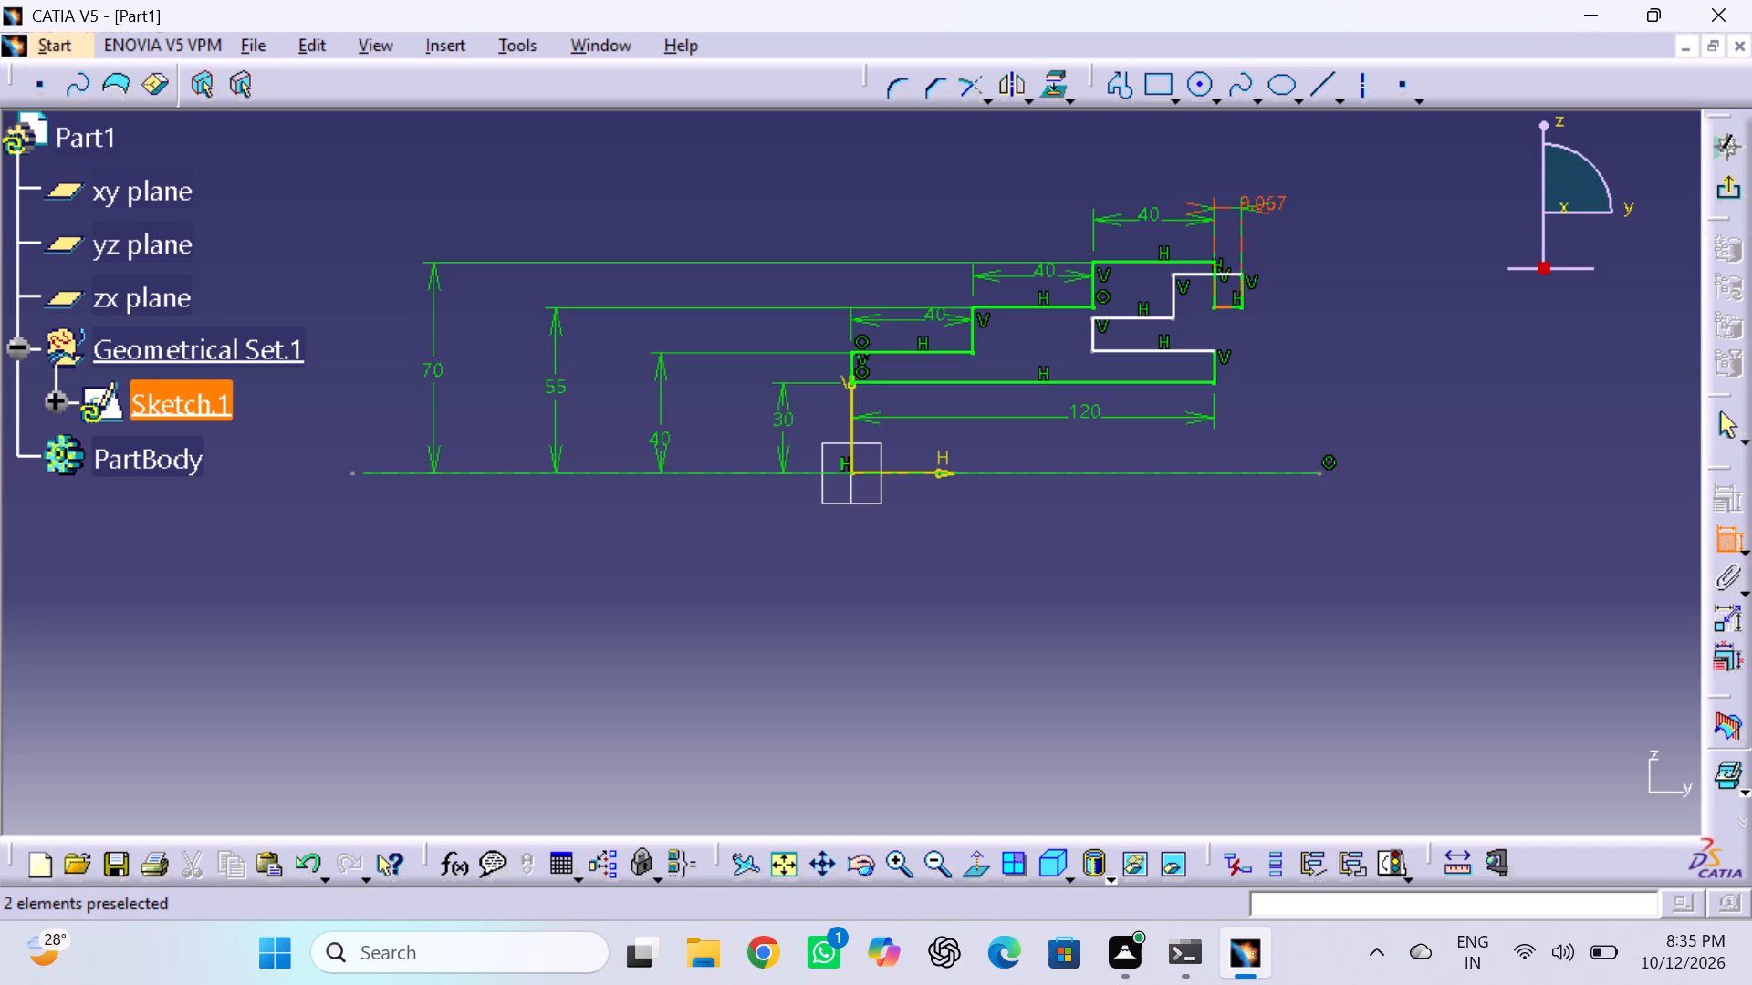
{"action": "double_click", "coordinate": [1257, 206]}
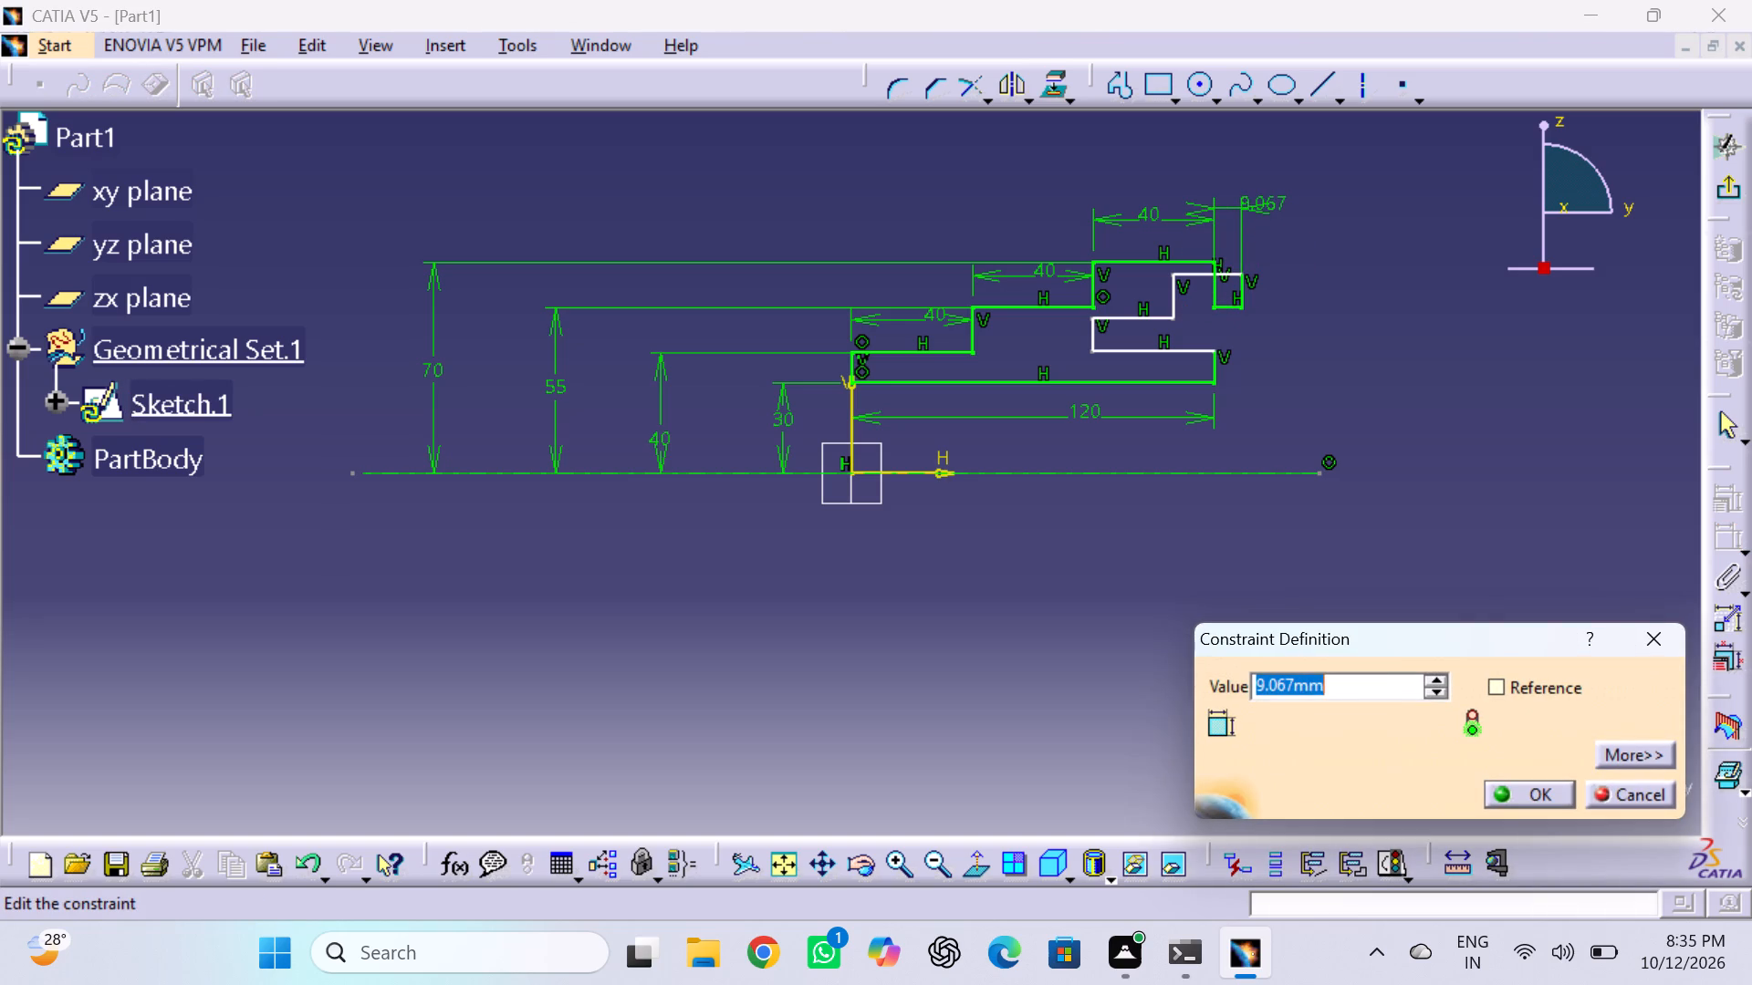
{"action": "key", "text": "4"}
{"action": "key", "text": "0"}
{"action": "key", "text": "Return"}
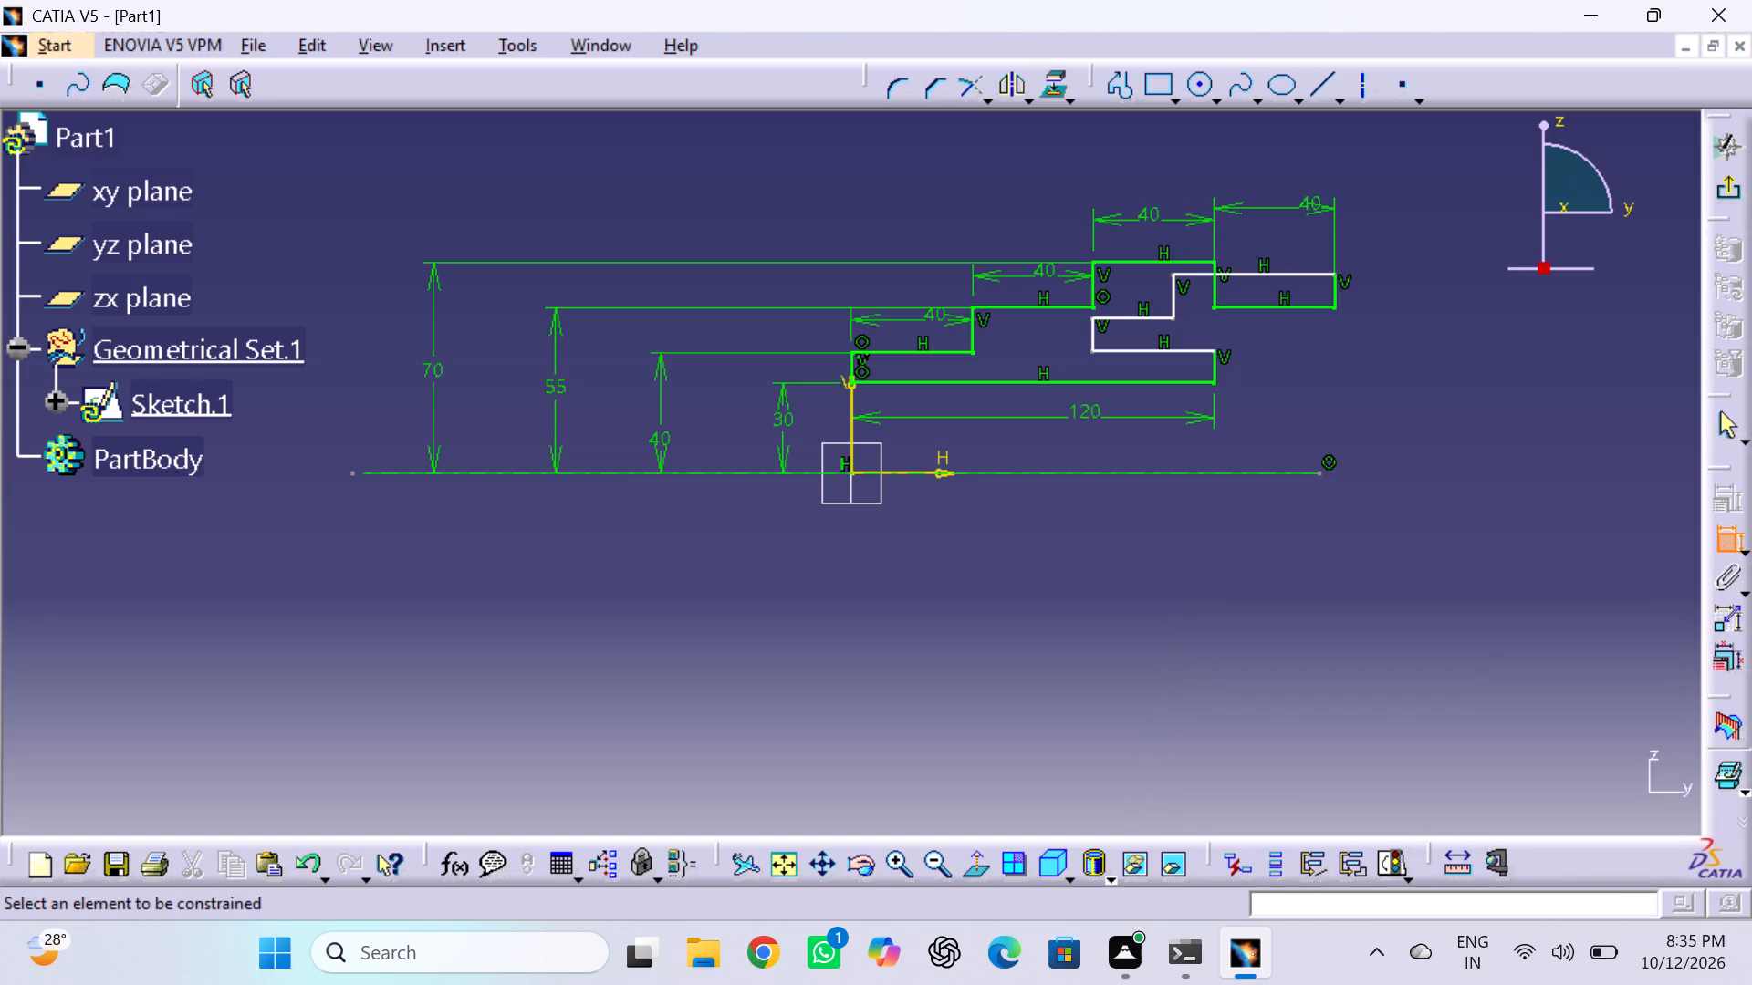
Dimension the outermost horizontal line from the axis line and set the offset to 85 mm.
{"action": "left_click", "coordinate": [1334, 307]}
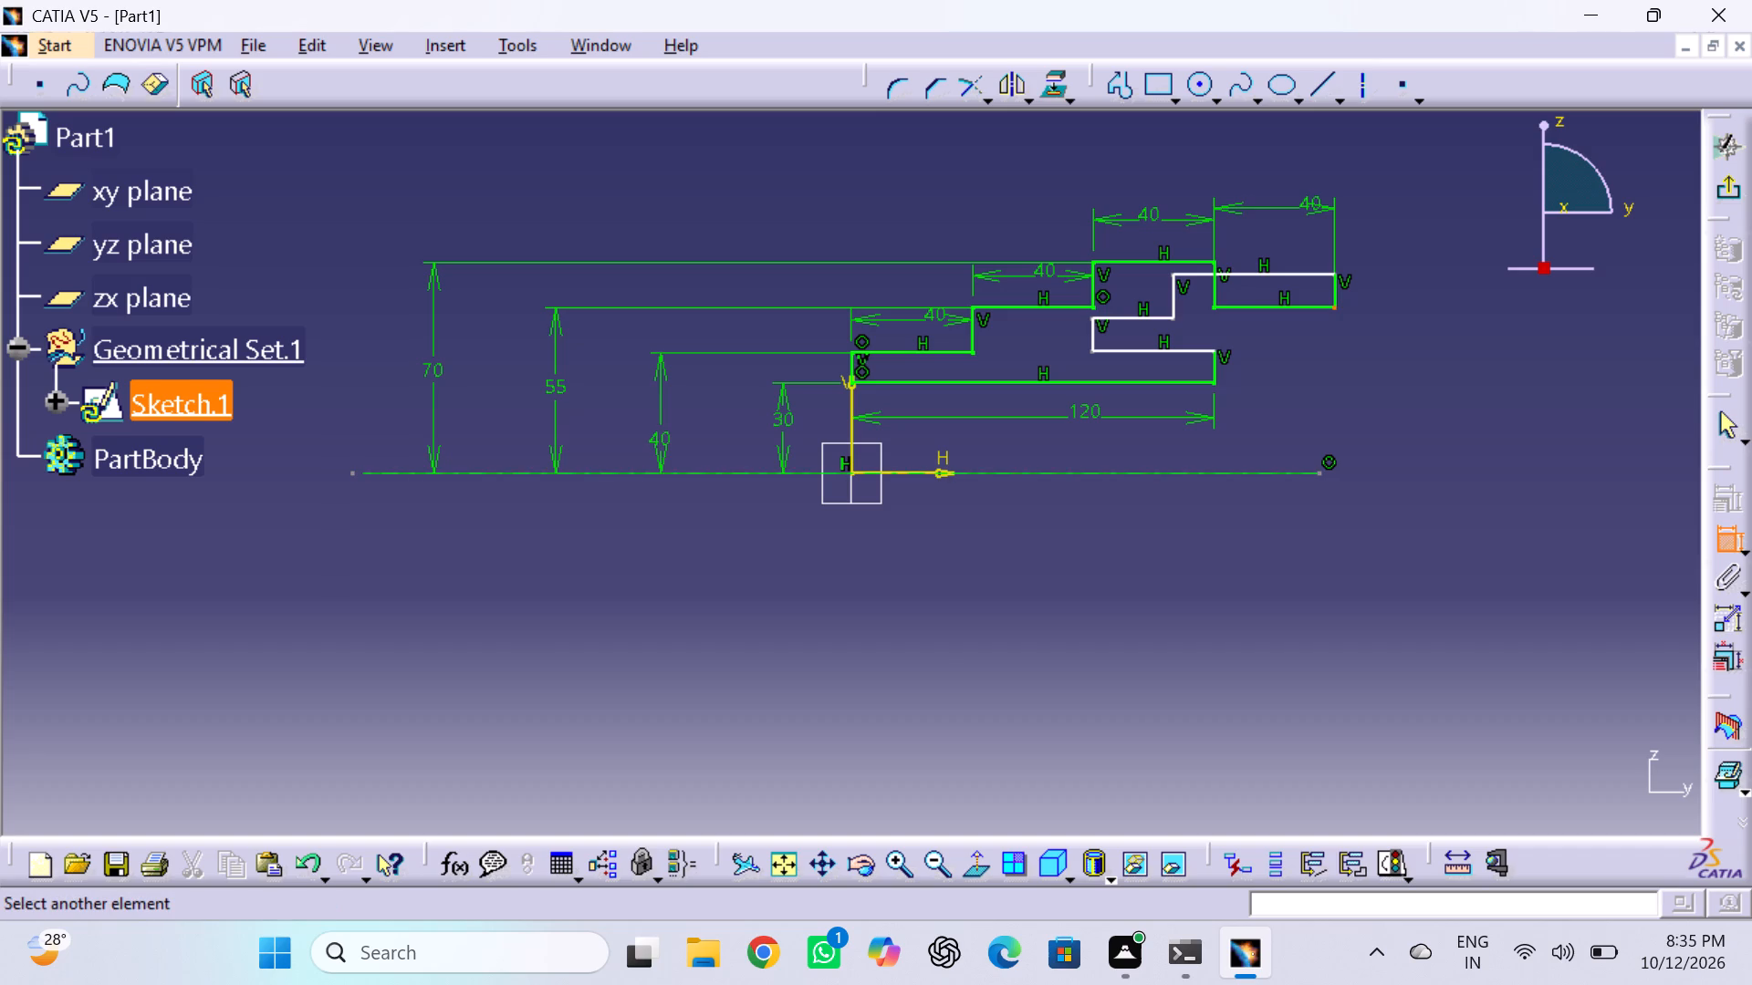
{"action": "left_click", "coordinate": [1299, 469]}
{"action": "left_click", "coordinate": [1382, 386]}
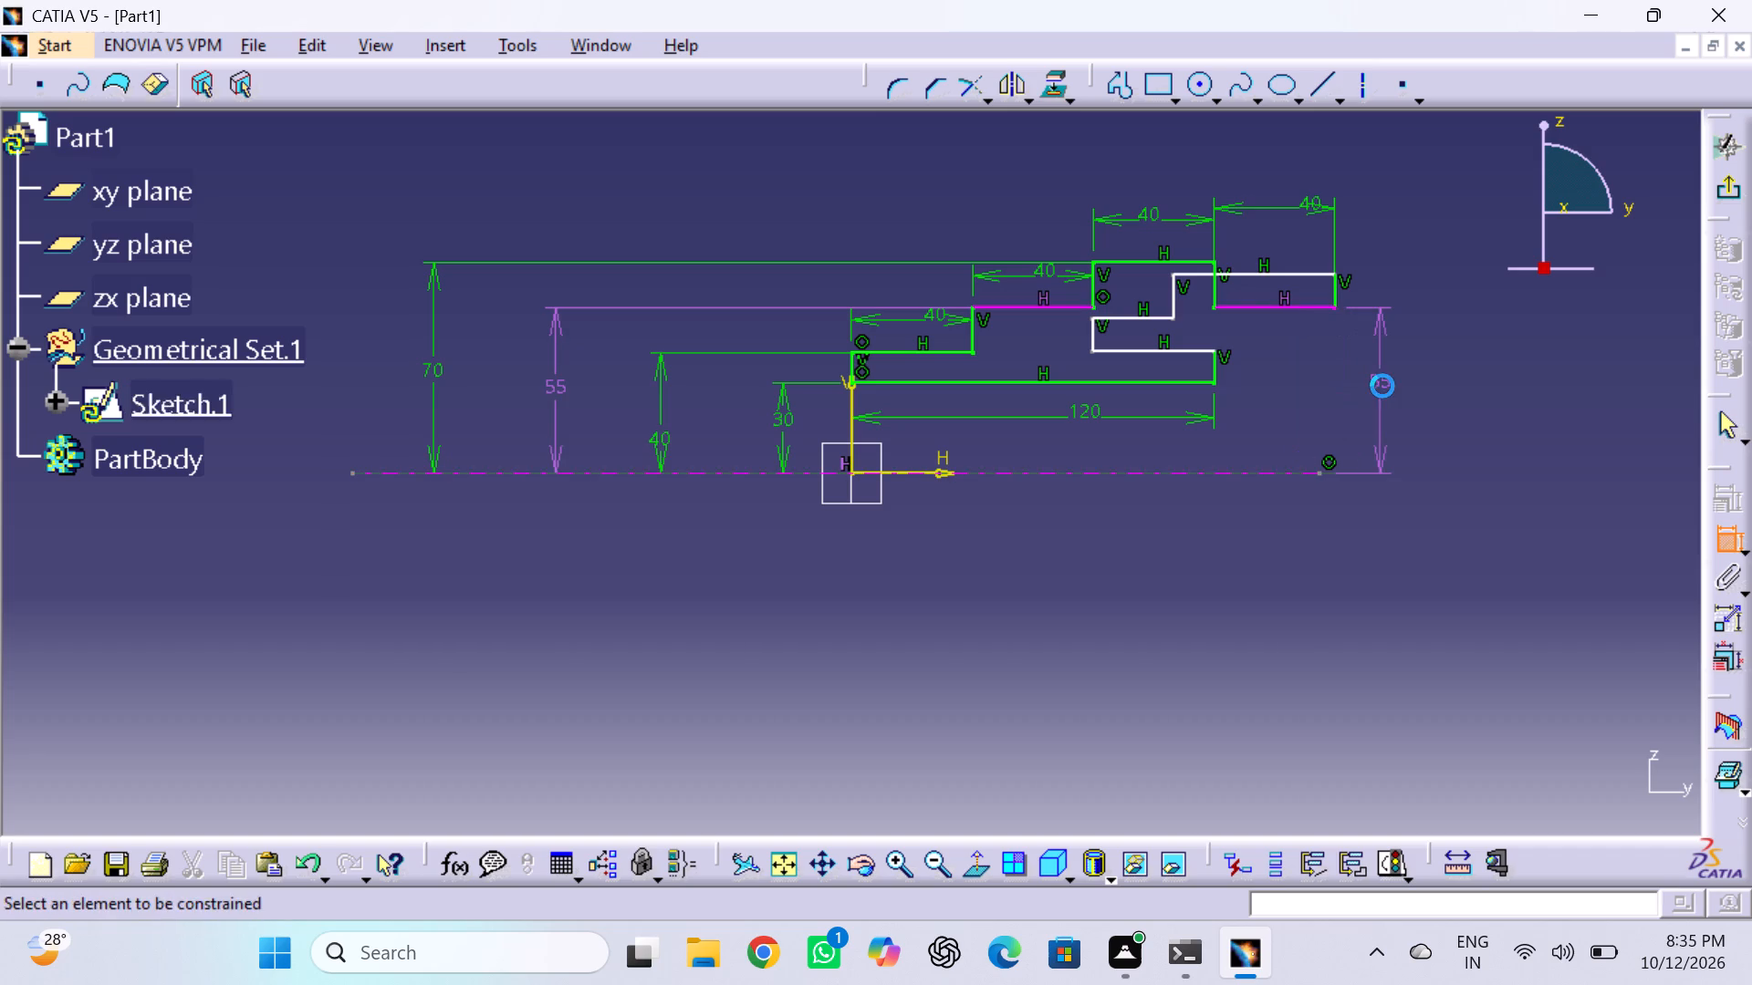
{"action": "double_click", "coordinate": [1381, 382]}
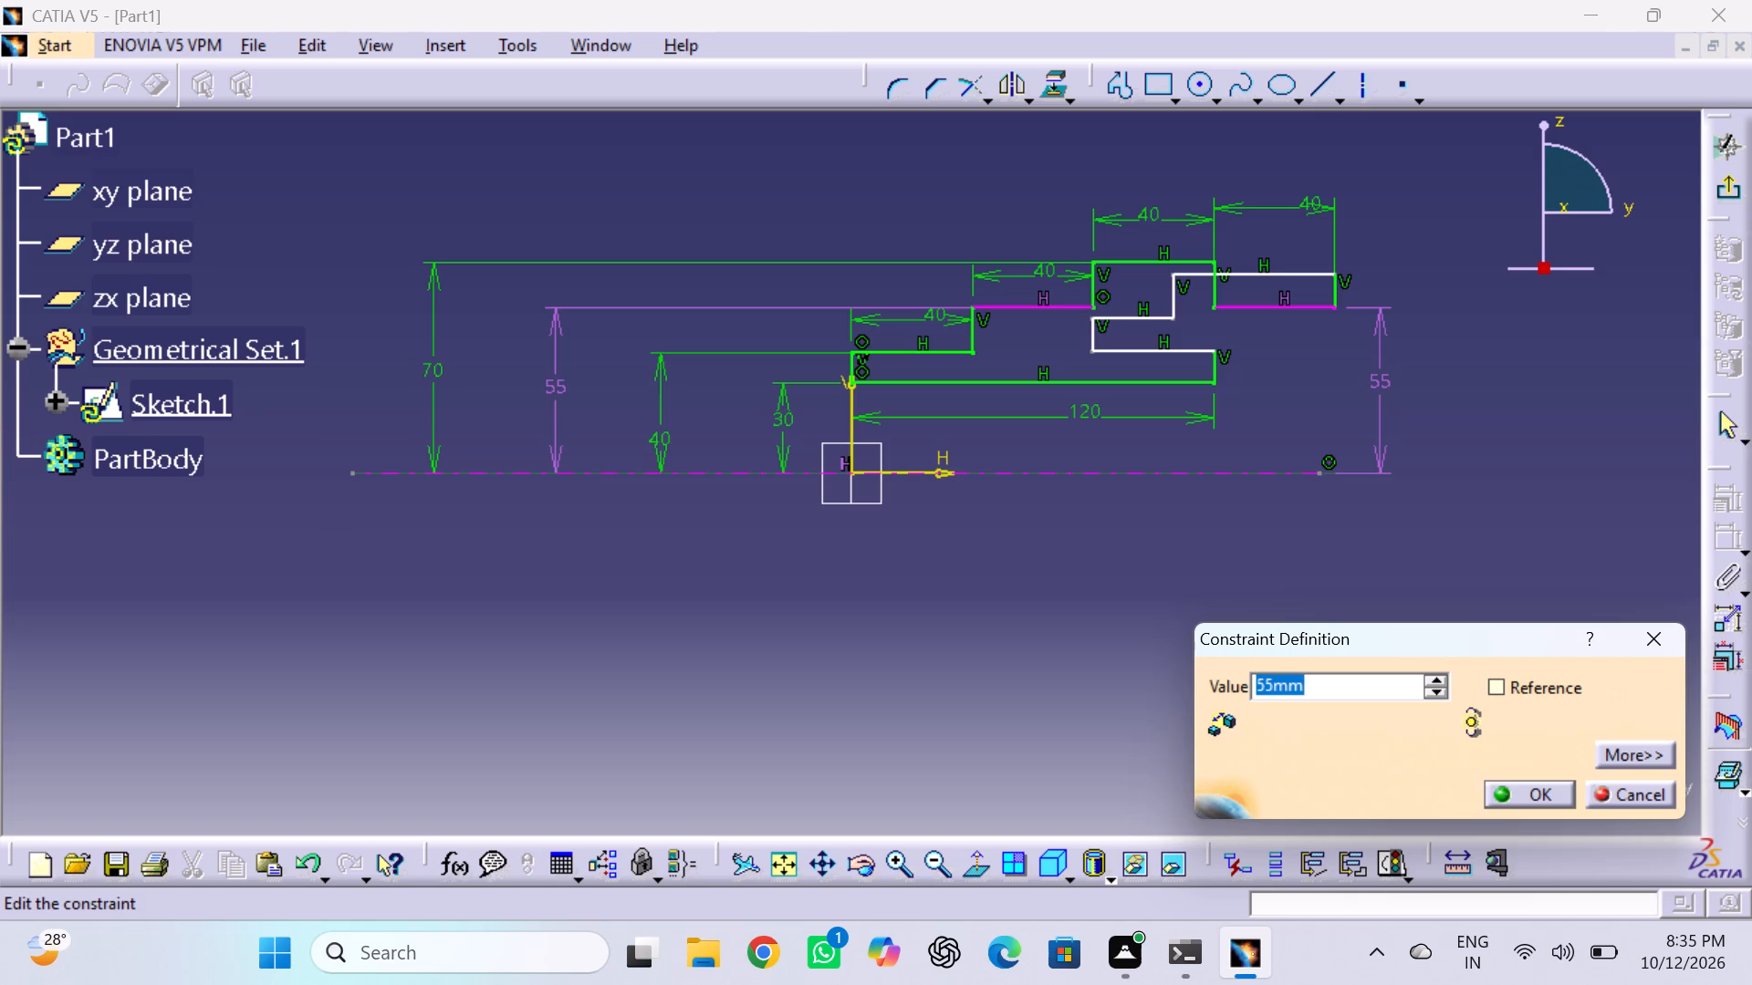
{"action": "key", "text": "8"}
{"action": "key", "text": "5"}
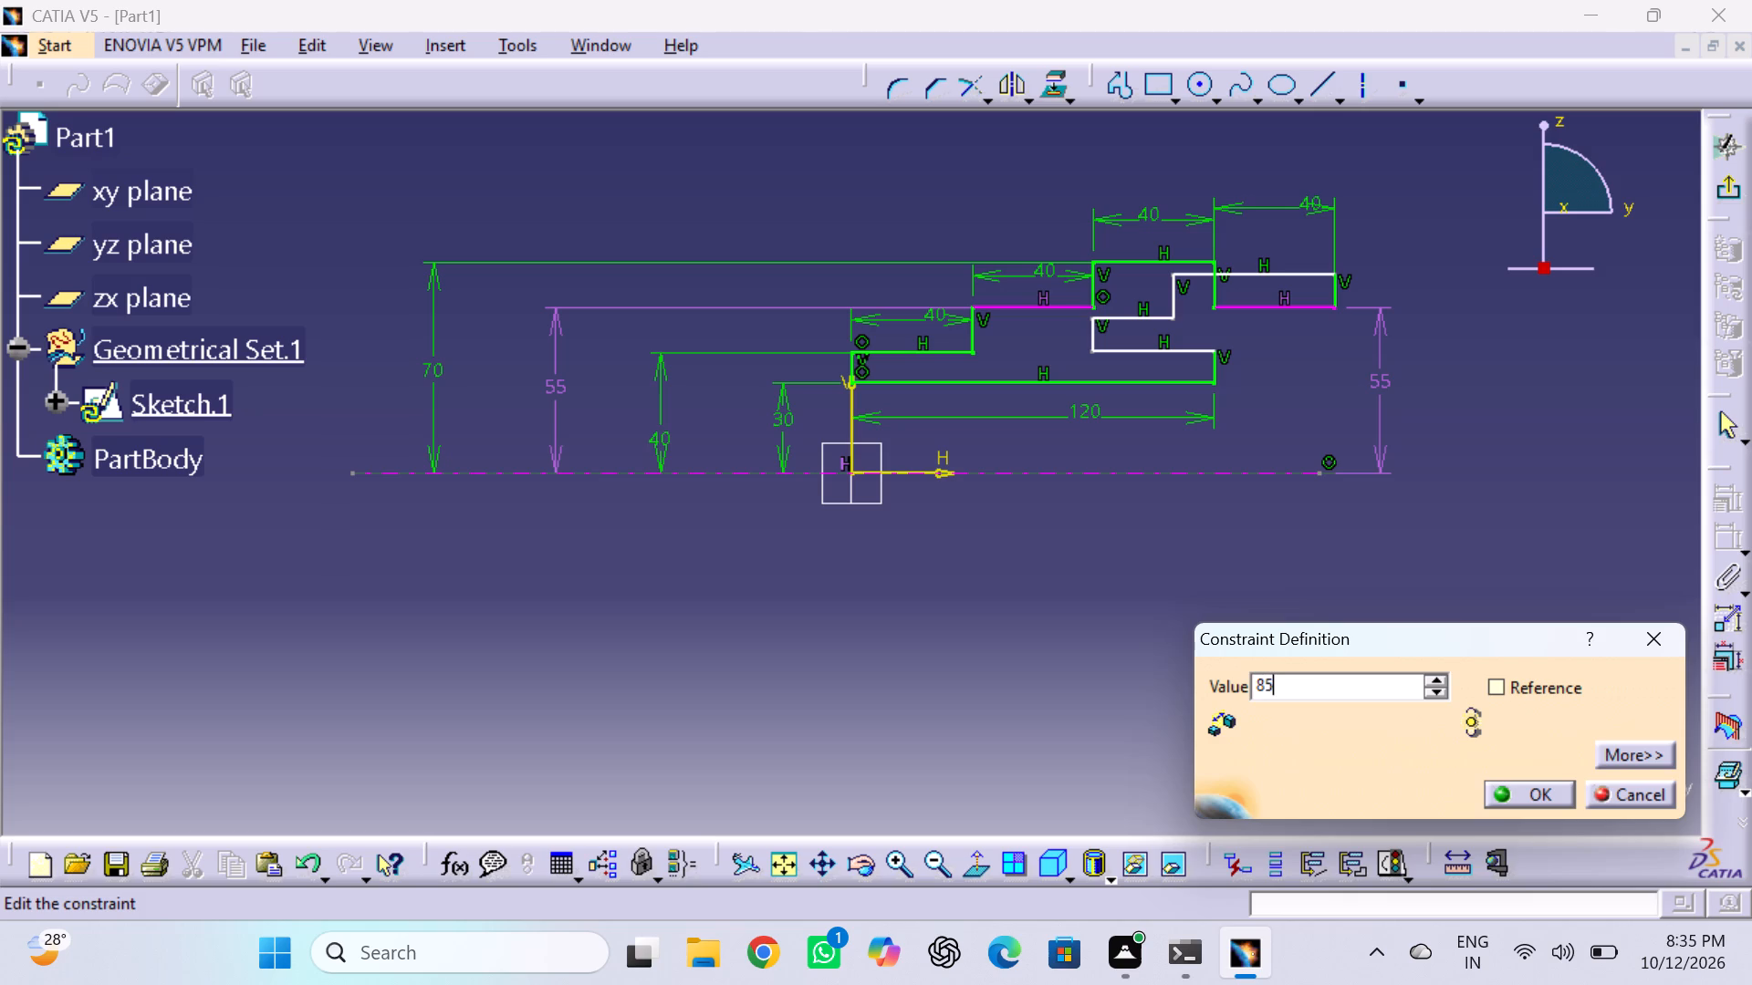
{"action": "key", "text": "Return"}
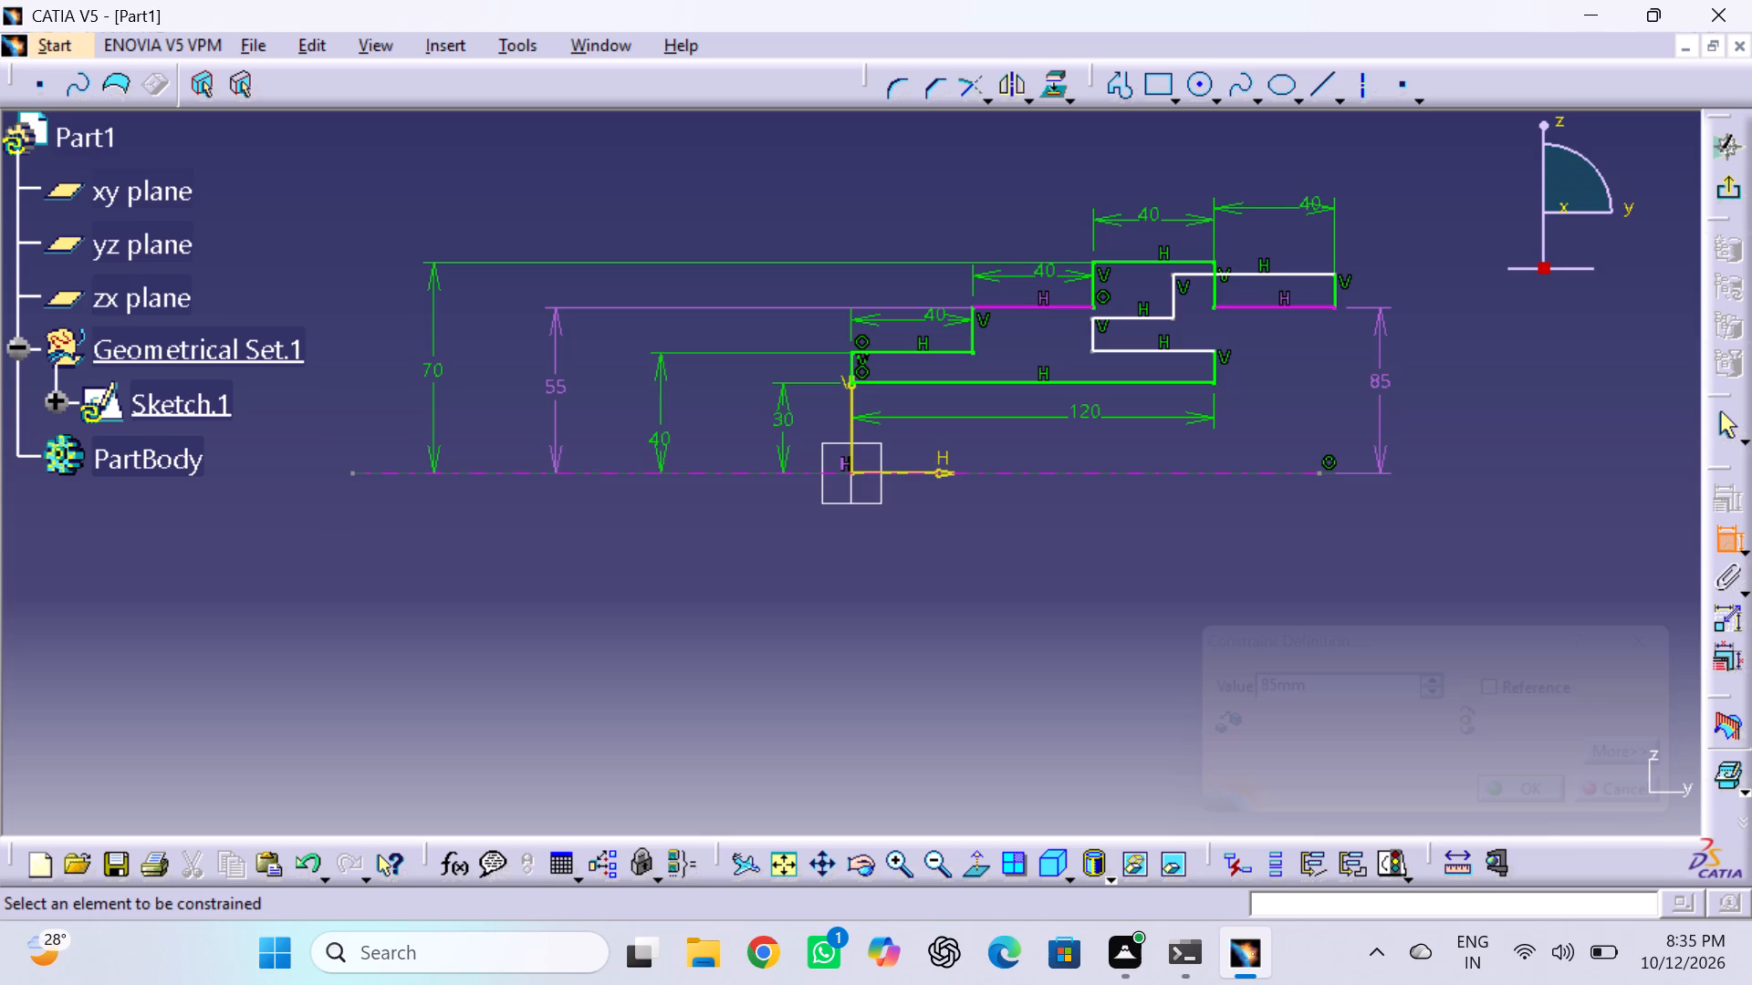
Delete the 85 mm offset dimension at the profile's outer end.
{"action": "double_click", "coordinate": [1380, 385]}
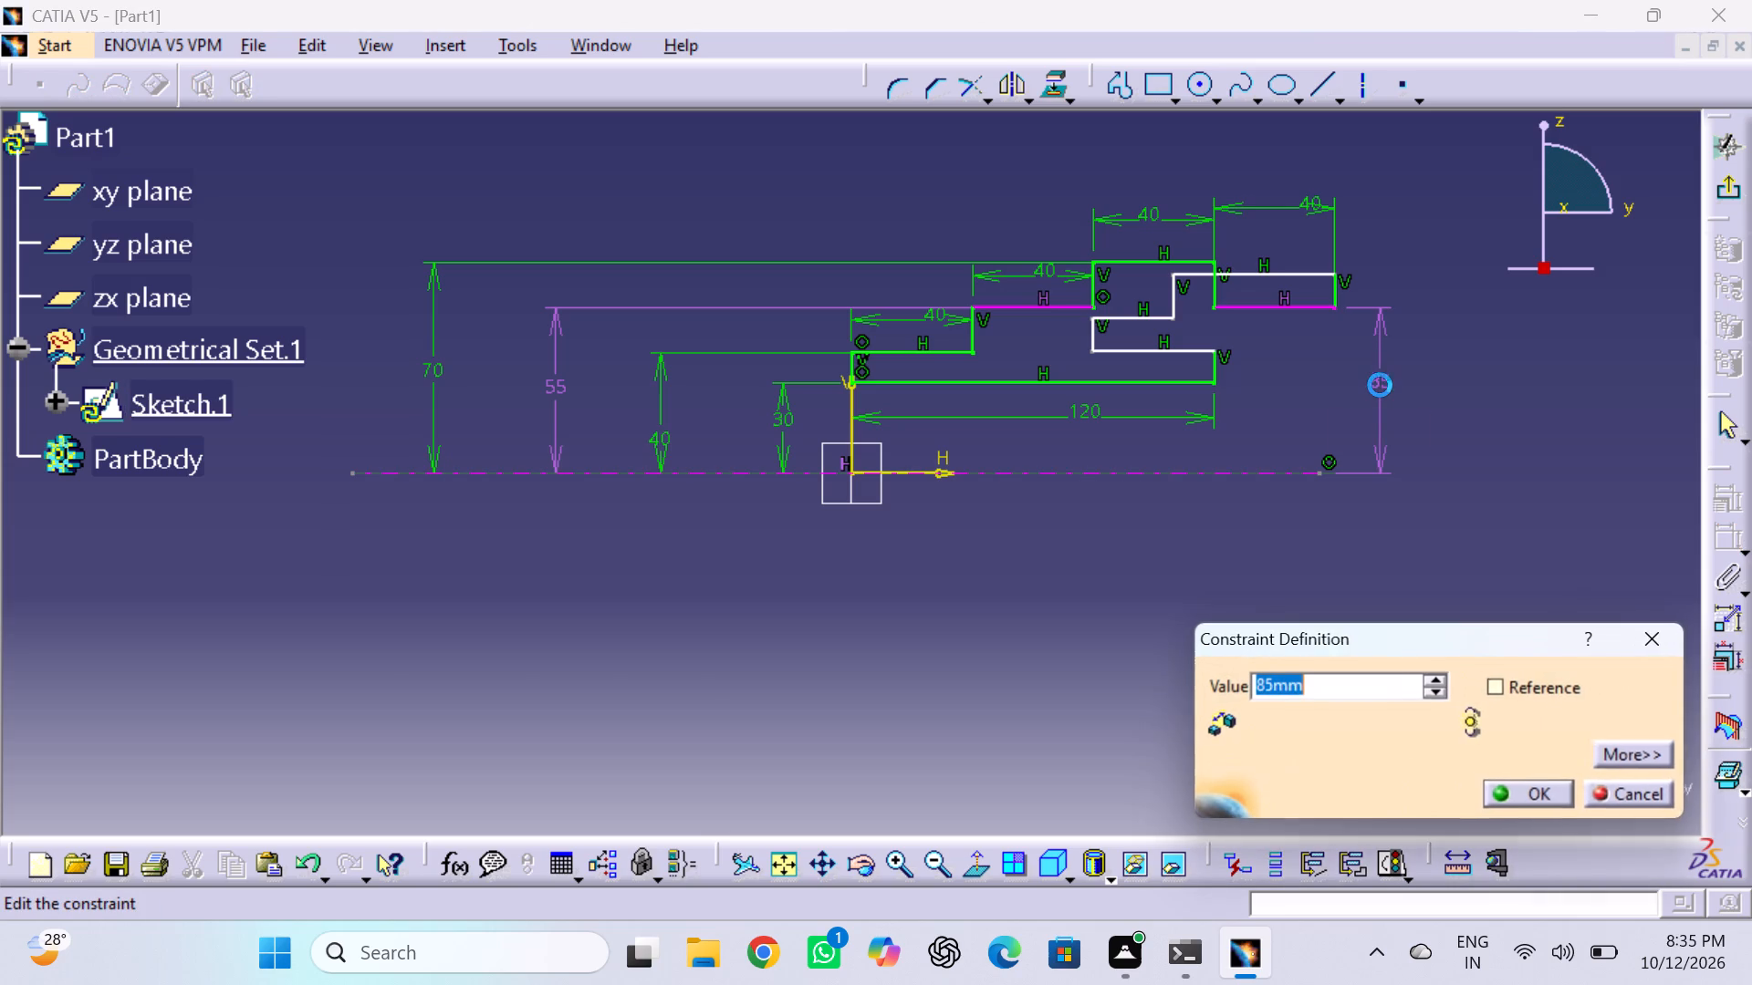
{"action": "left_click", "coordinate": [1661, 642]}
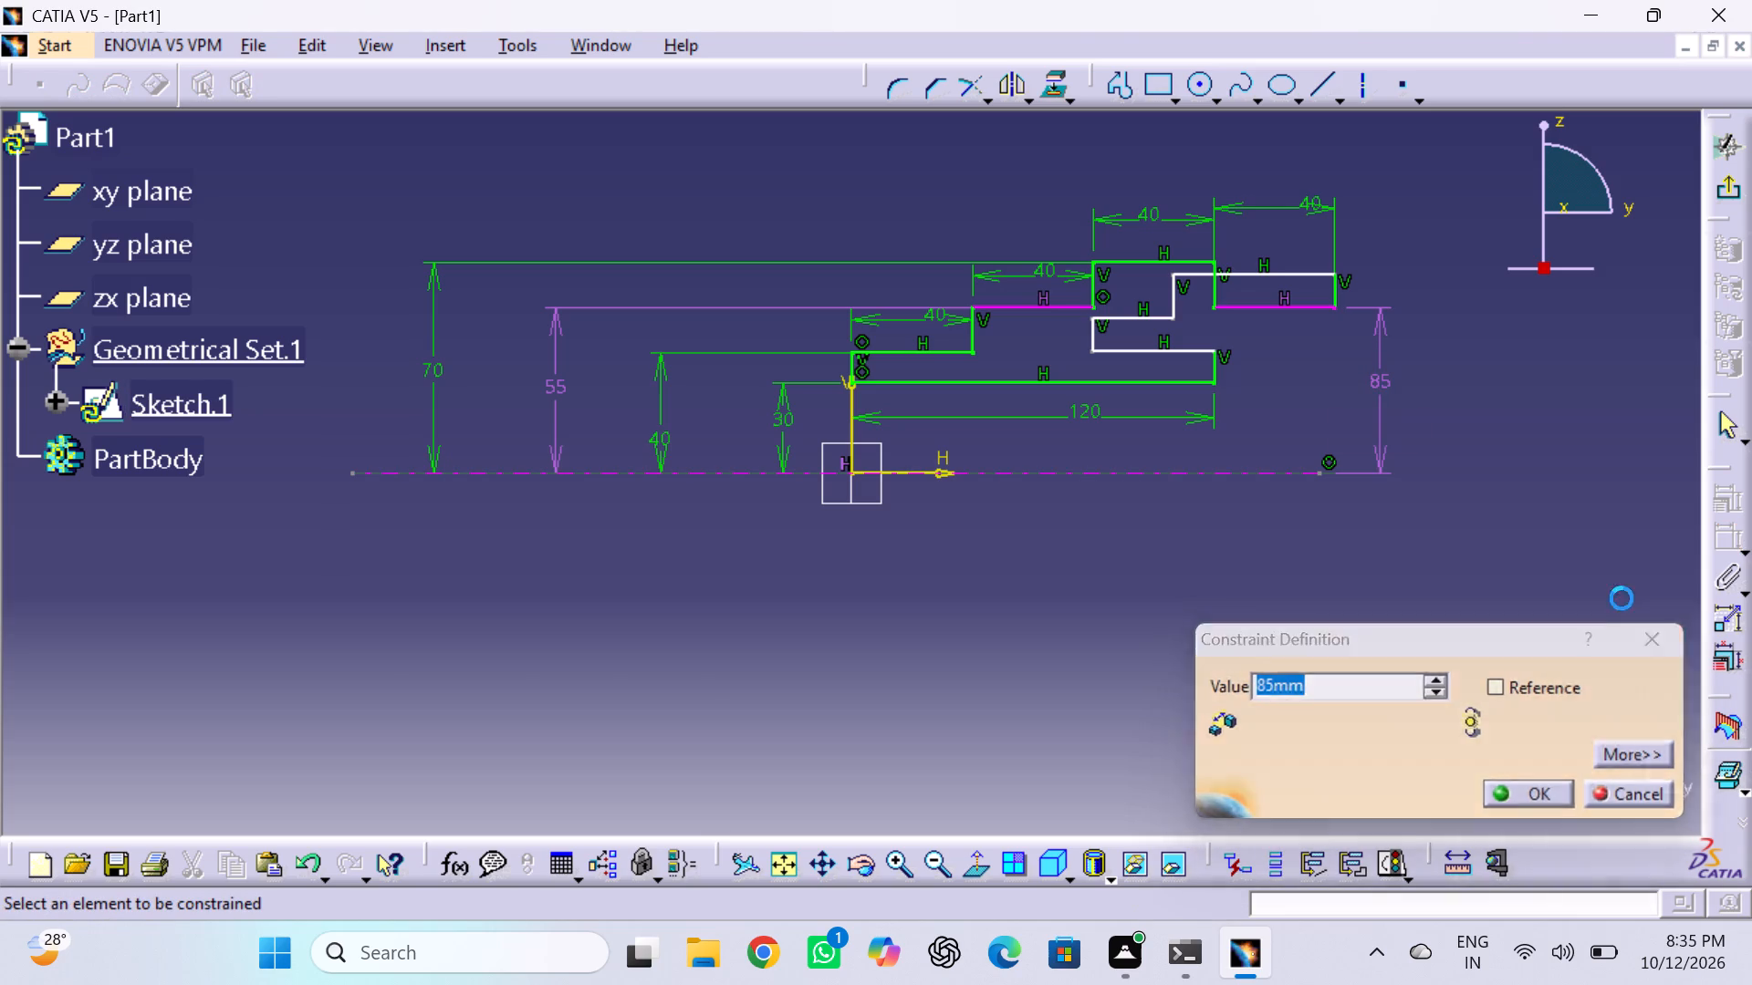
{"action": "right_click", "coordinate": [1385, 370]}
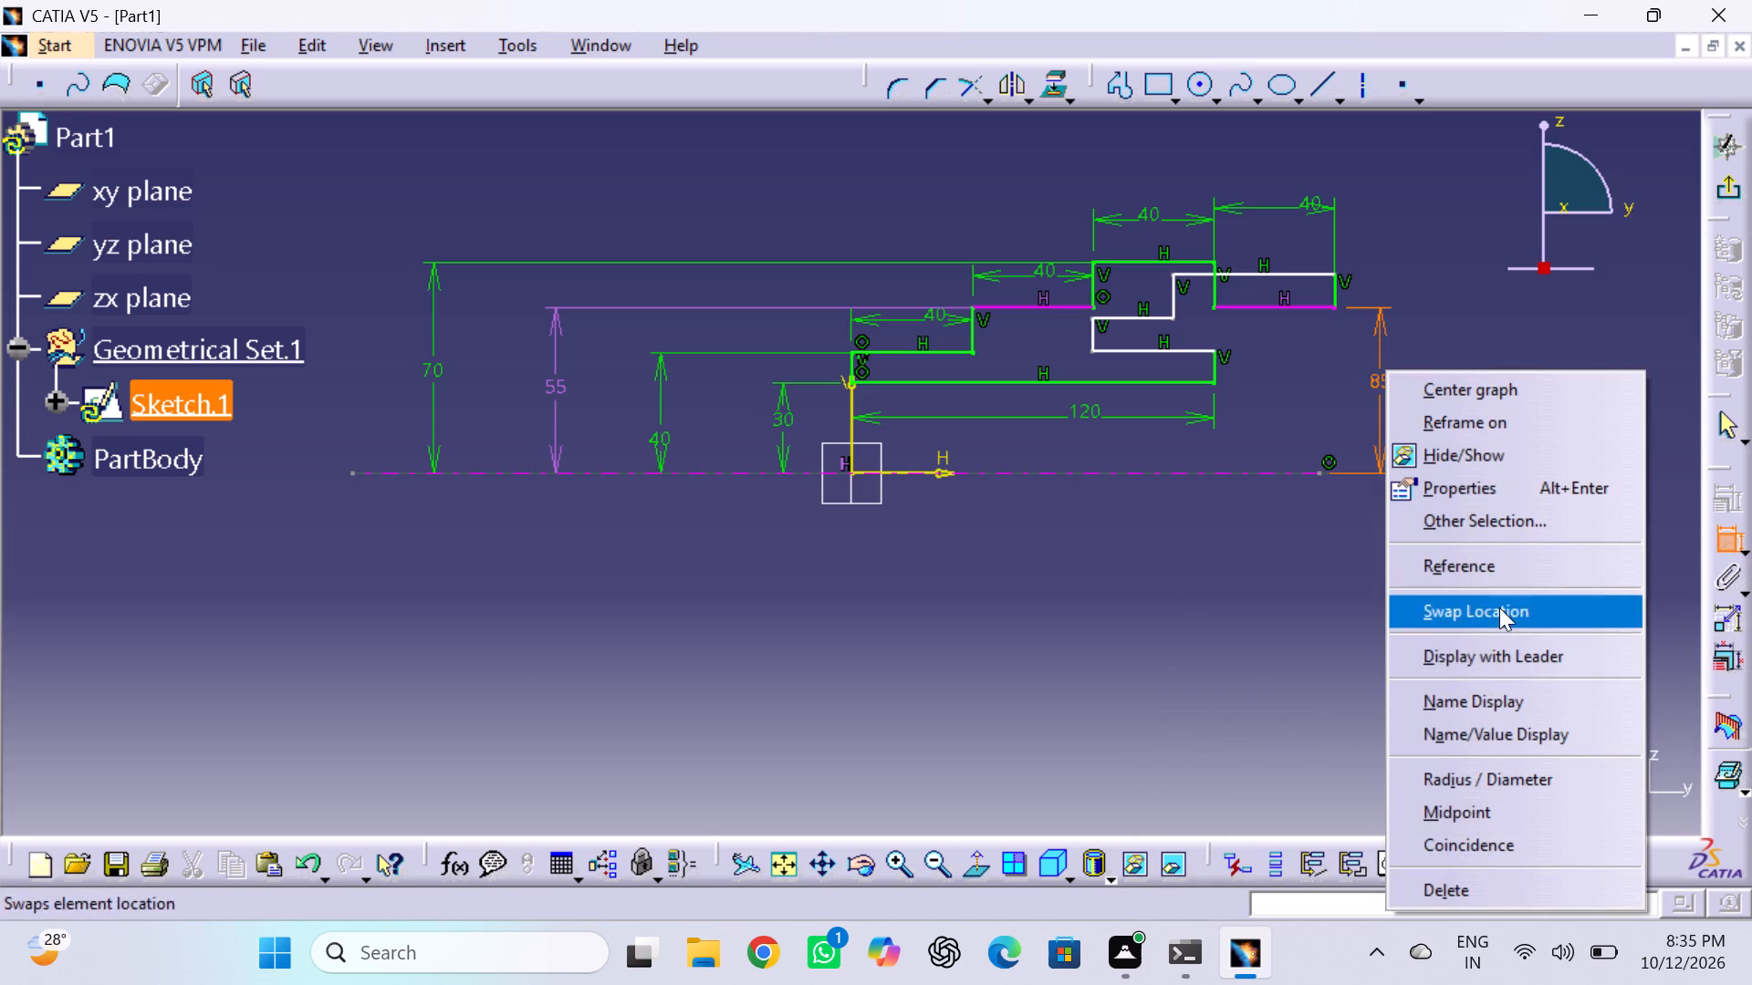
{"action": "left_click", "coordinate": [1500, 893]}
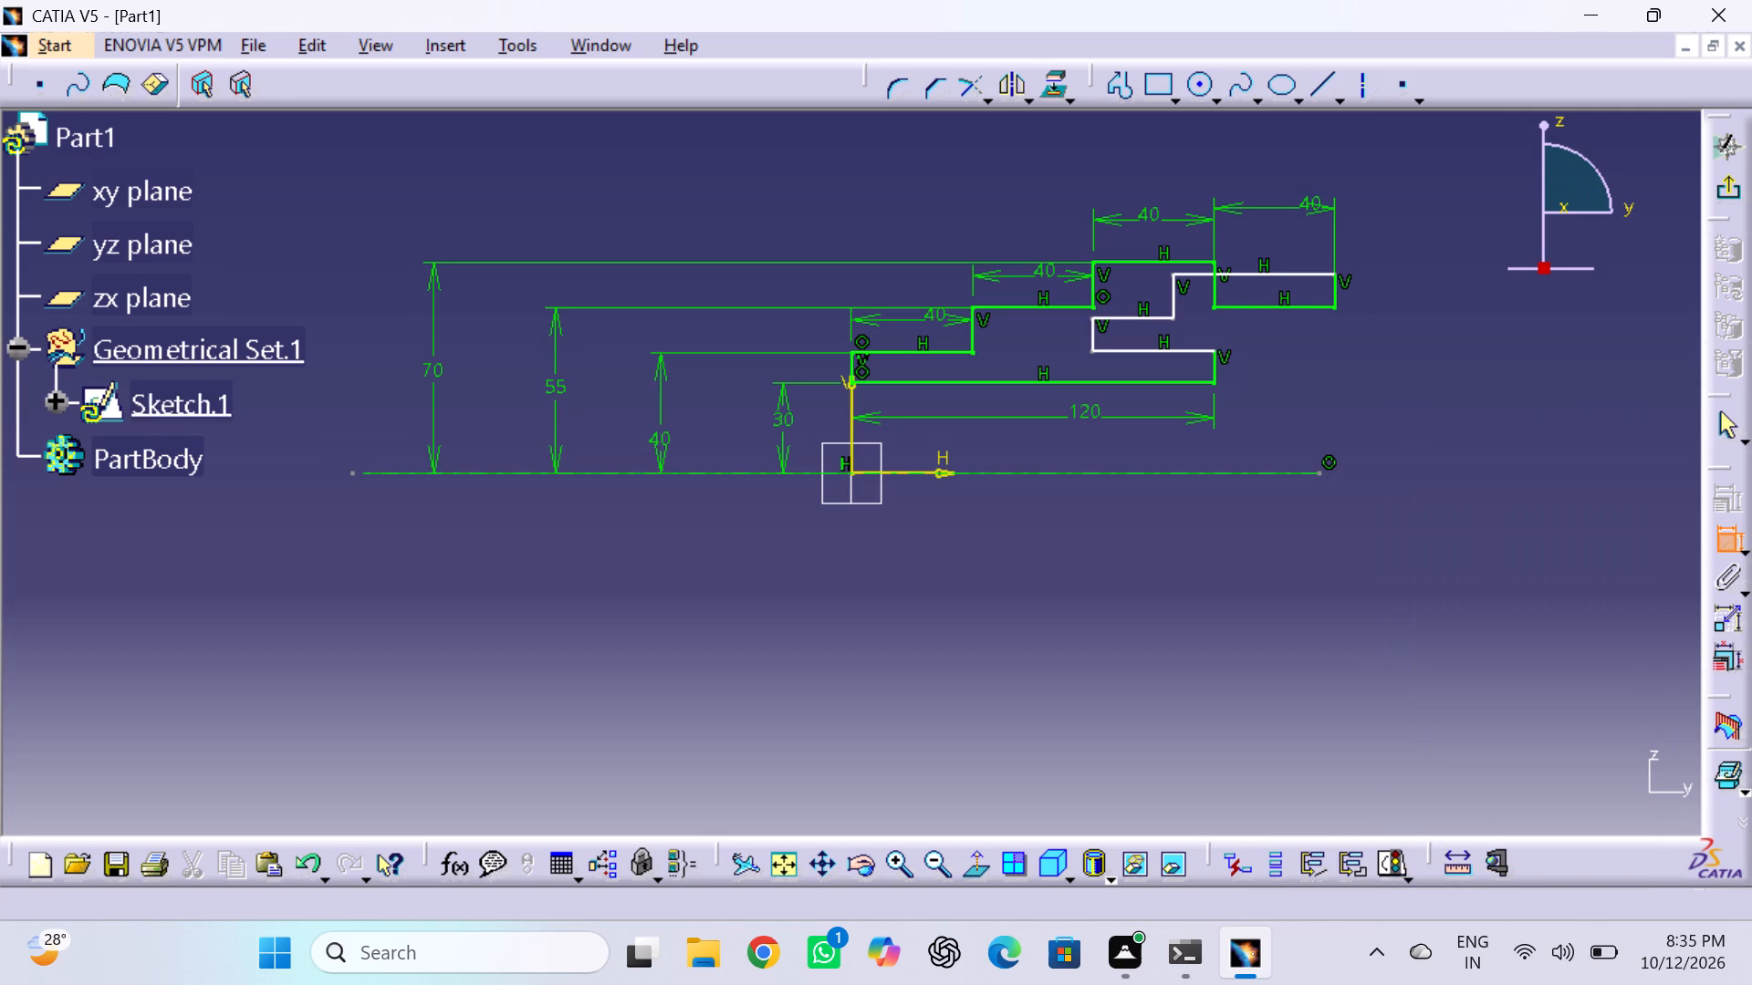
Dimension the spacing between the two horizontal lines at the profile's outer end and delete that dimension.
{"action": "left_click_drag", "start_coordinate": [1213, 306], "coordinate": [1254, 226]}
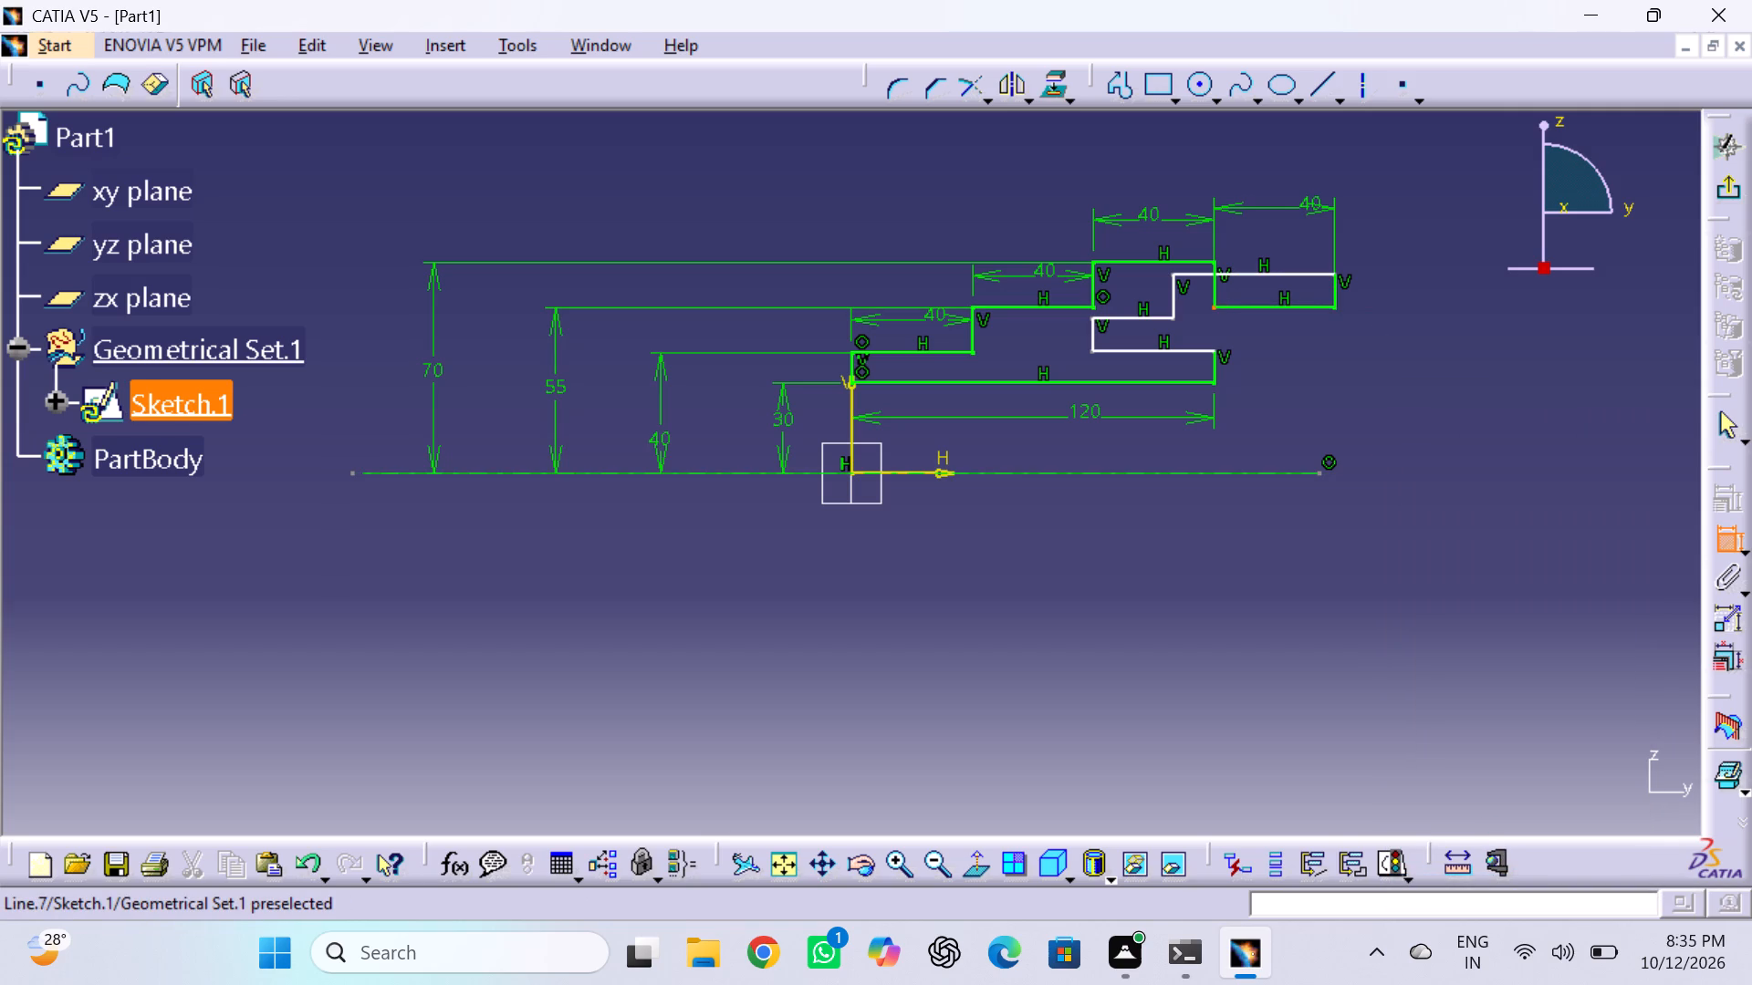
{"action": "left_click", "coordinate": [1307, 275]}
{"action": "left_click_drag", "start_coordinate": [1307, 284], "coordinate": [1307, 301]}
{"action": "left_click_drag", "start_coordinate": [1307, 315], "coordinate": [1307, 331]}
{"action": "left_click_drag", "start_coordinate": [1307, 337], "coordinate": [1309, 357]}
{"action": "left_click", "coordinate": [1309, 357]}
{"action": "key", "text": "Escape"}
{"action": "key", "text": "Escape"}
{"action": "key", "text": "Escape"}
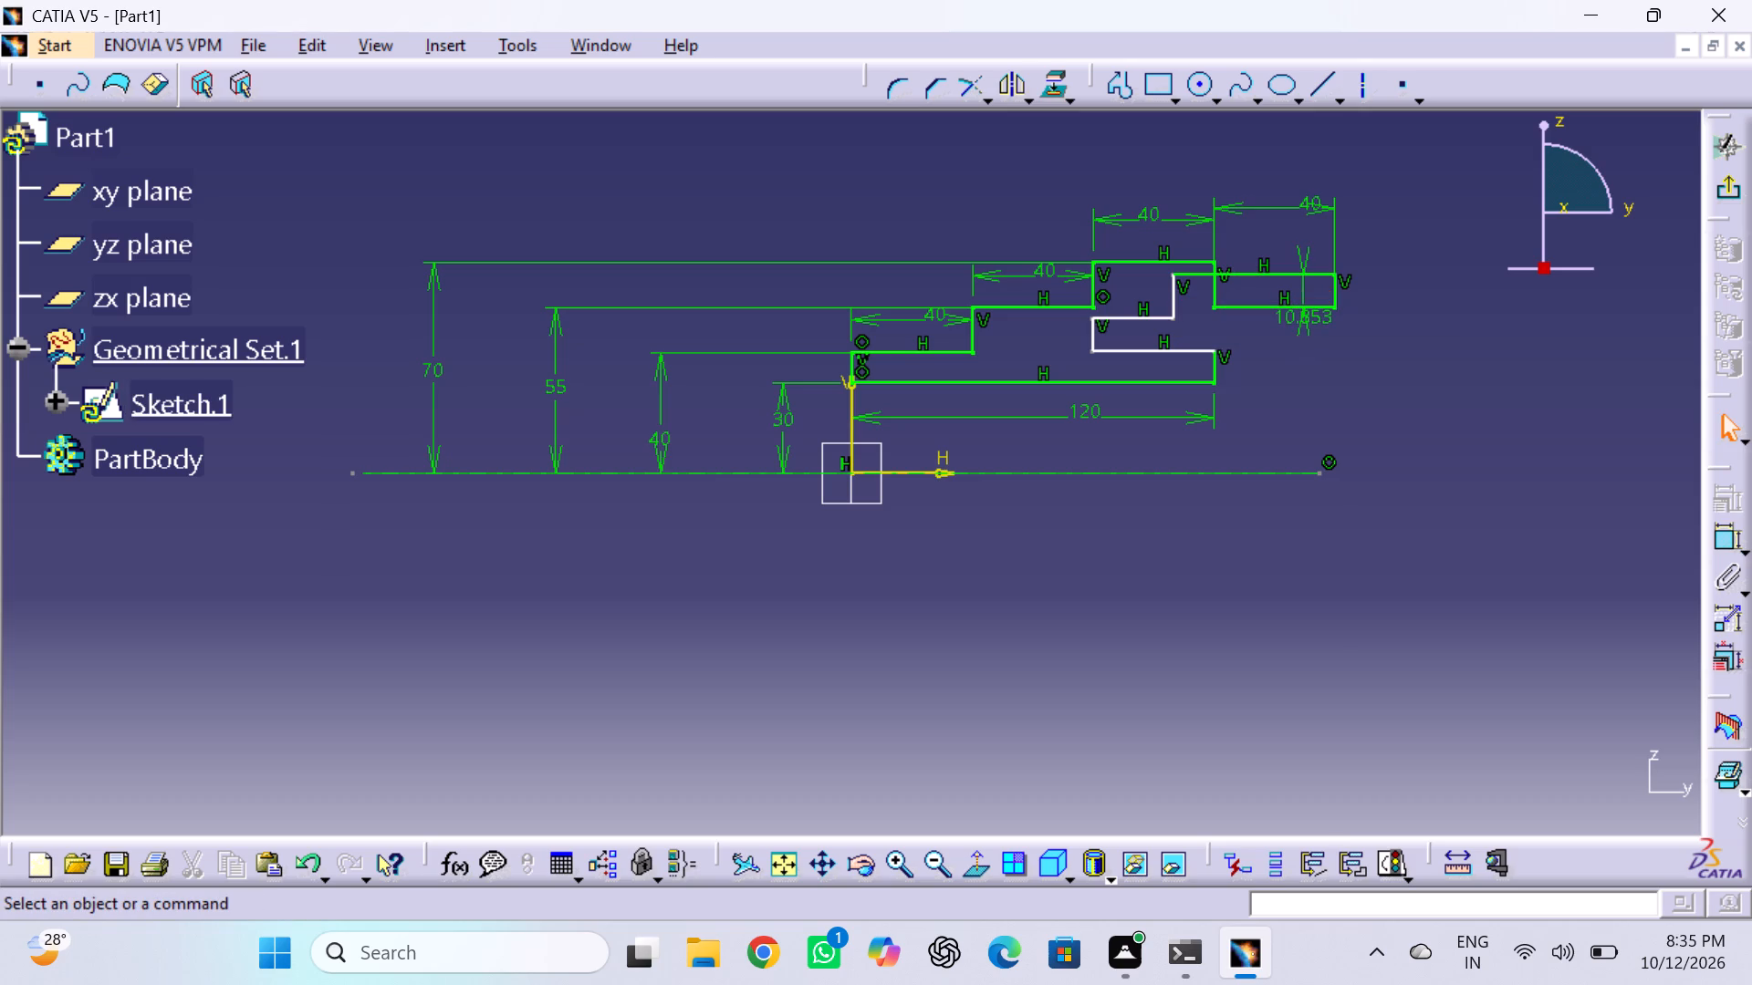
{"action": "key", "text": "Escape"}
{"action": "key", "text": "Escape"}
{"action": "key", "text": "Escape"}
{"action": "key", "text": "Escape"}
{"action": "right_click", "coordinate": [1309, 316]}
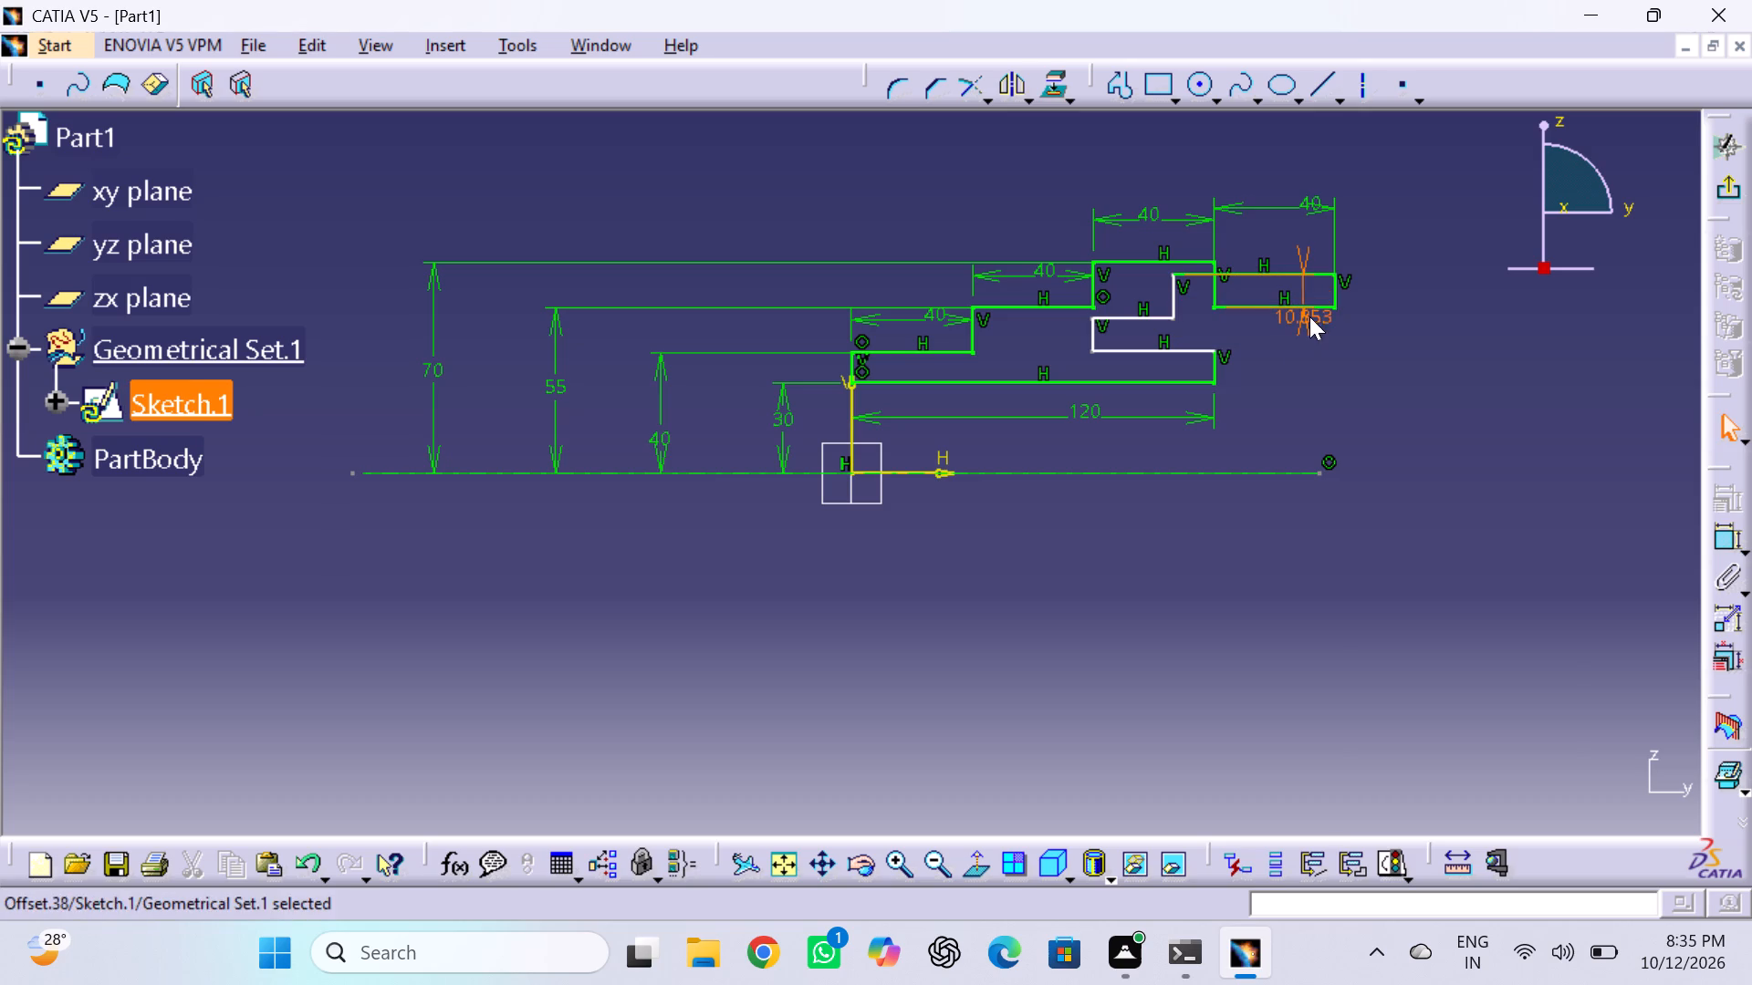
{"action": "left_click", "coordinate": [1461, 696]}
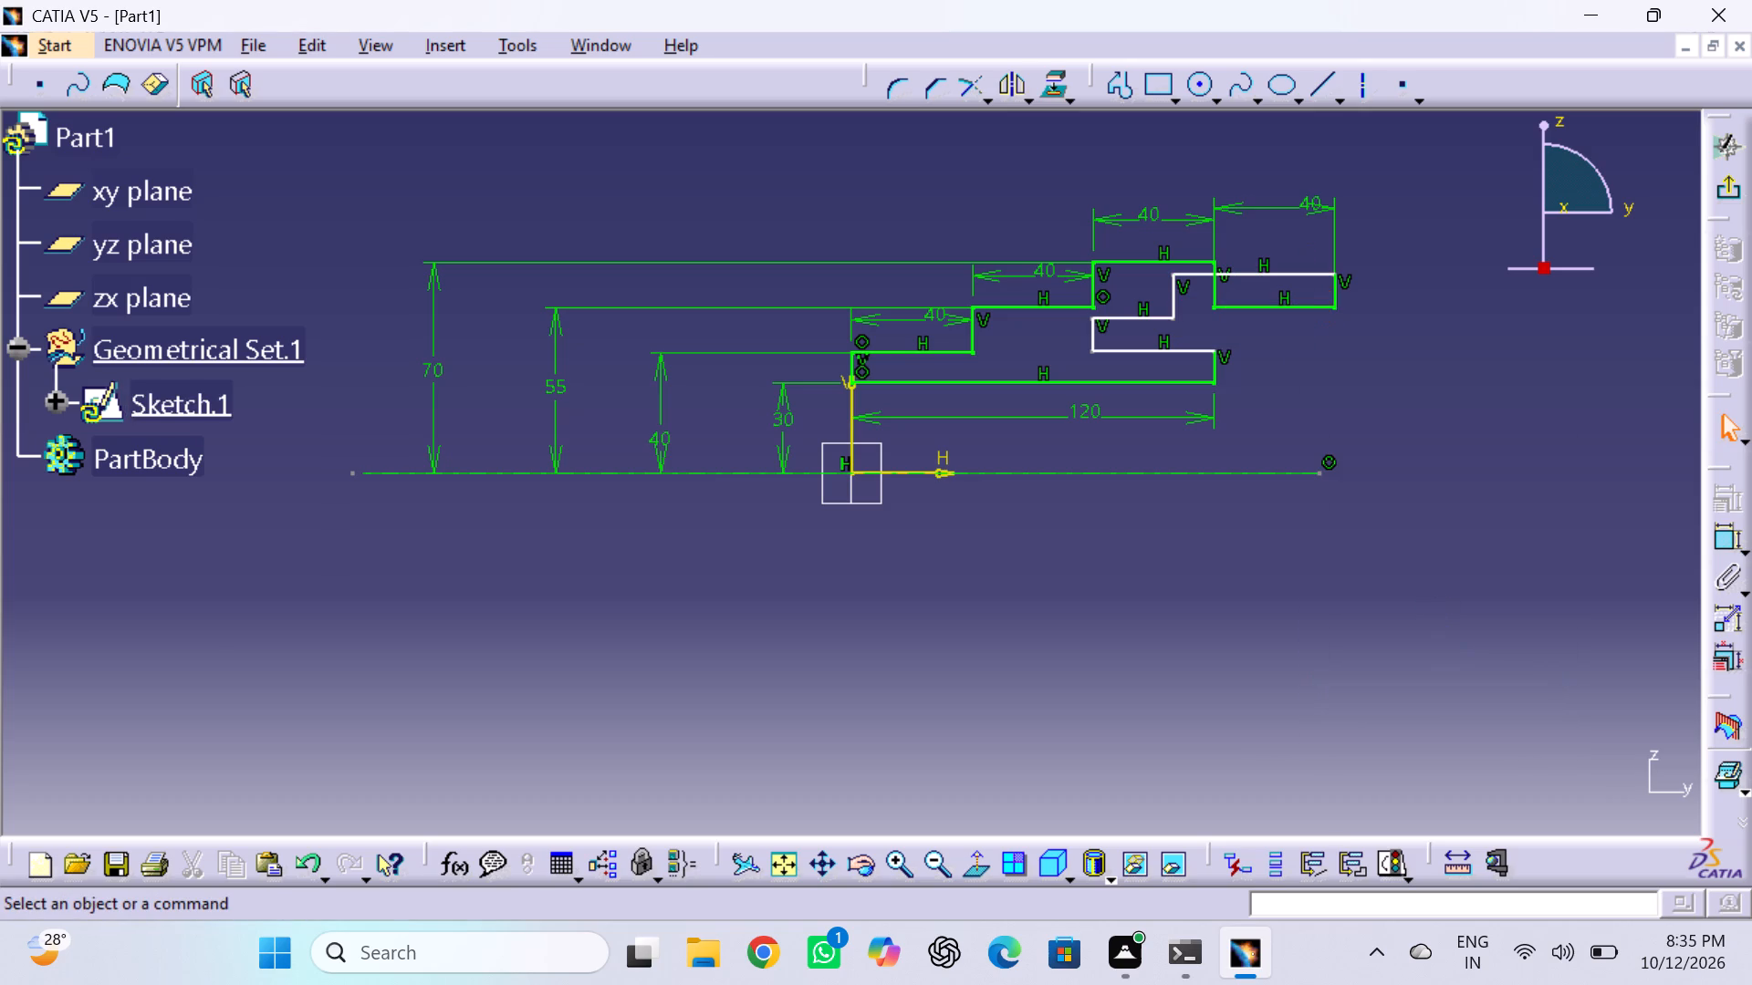
Move the free horizontal line at the profile's outer end down to just below the constrained outer step line.
{"action": "left_click_drag", "start_coordinate": [1279, 275], "coordinate": [1270, 373]}
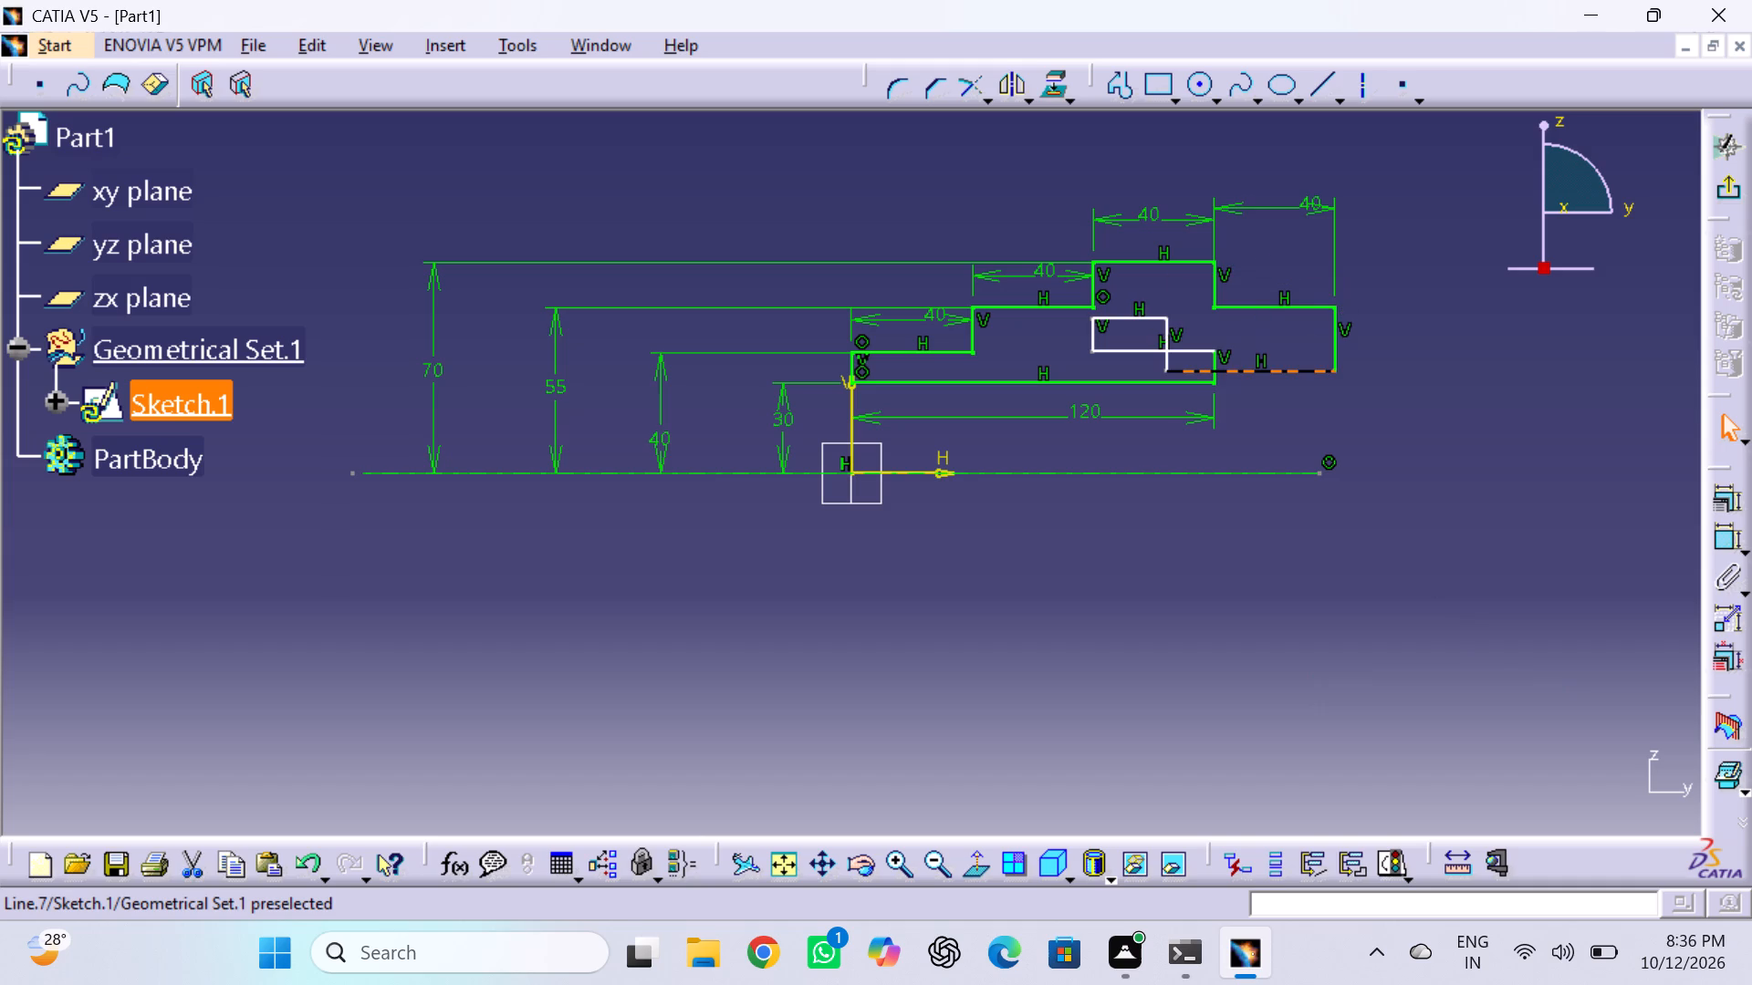
{"action": "left_click_drag", "start_coordinate": [1270, 373], "coordinate": [1284, 337]}
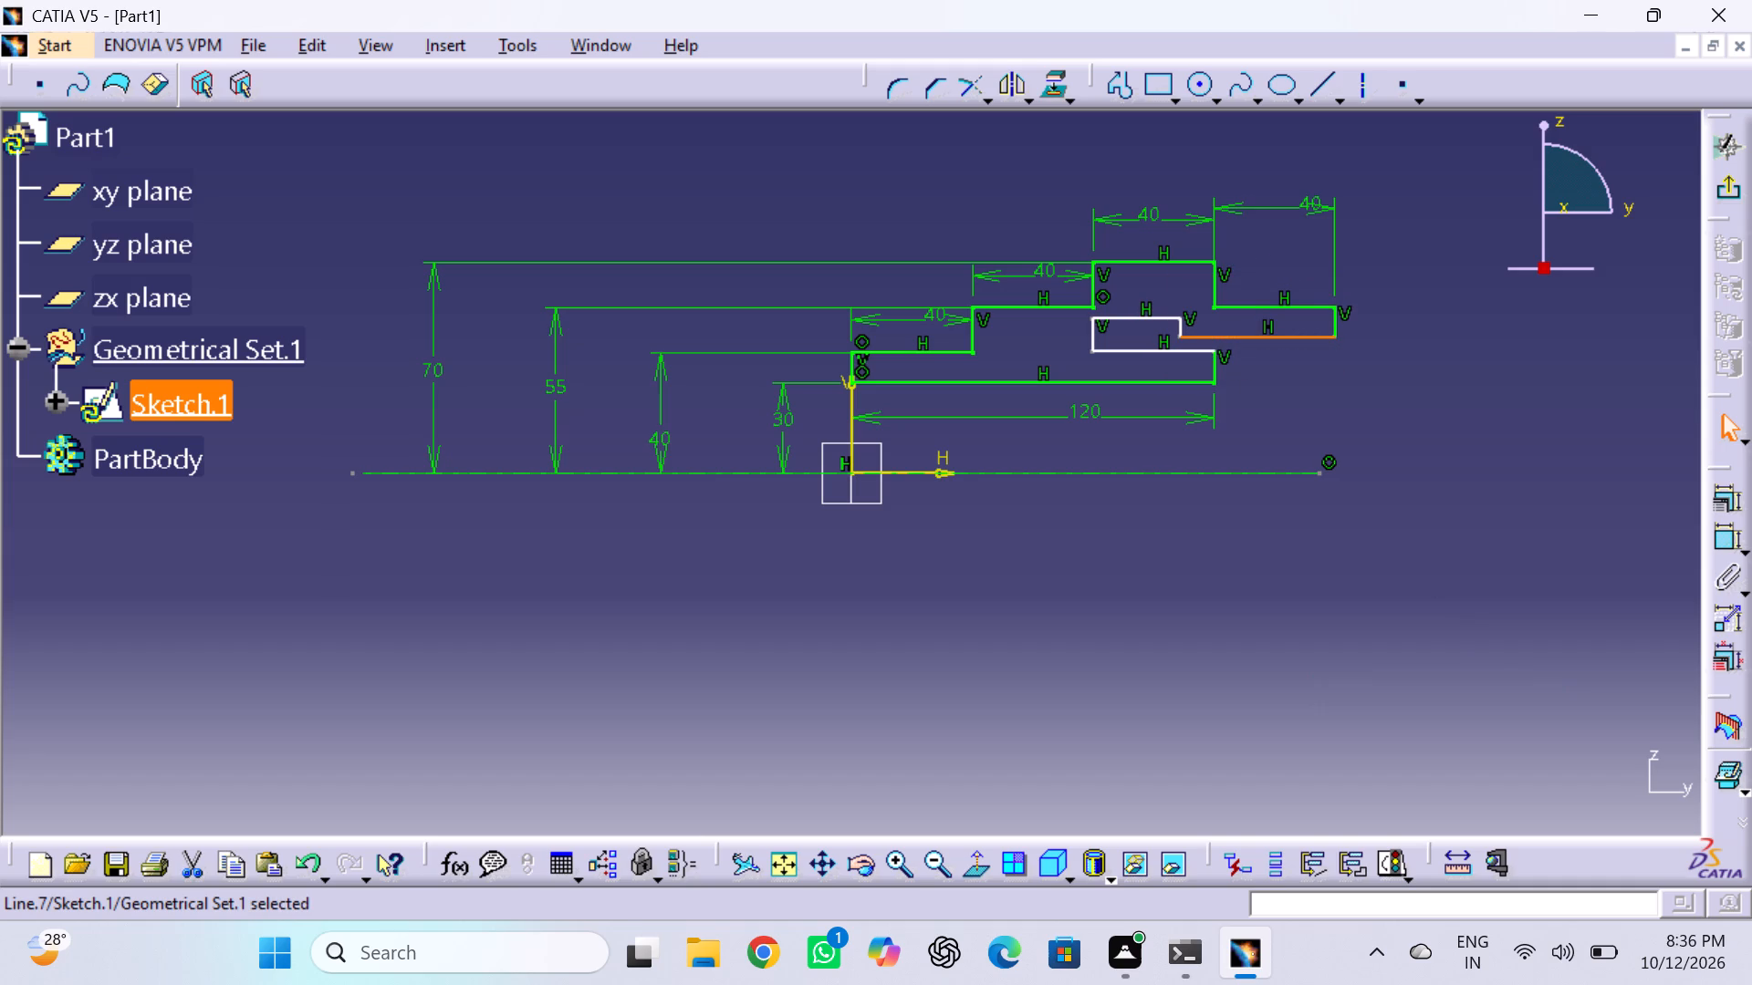
Delete the outermost step's 40 mm length dimension, its horizontal line and the vertical line descending from the topmost step.
{"action": "left_click", "coordinate": [1323, 202]}
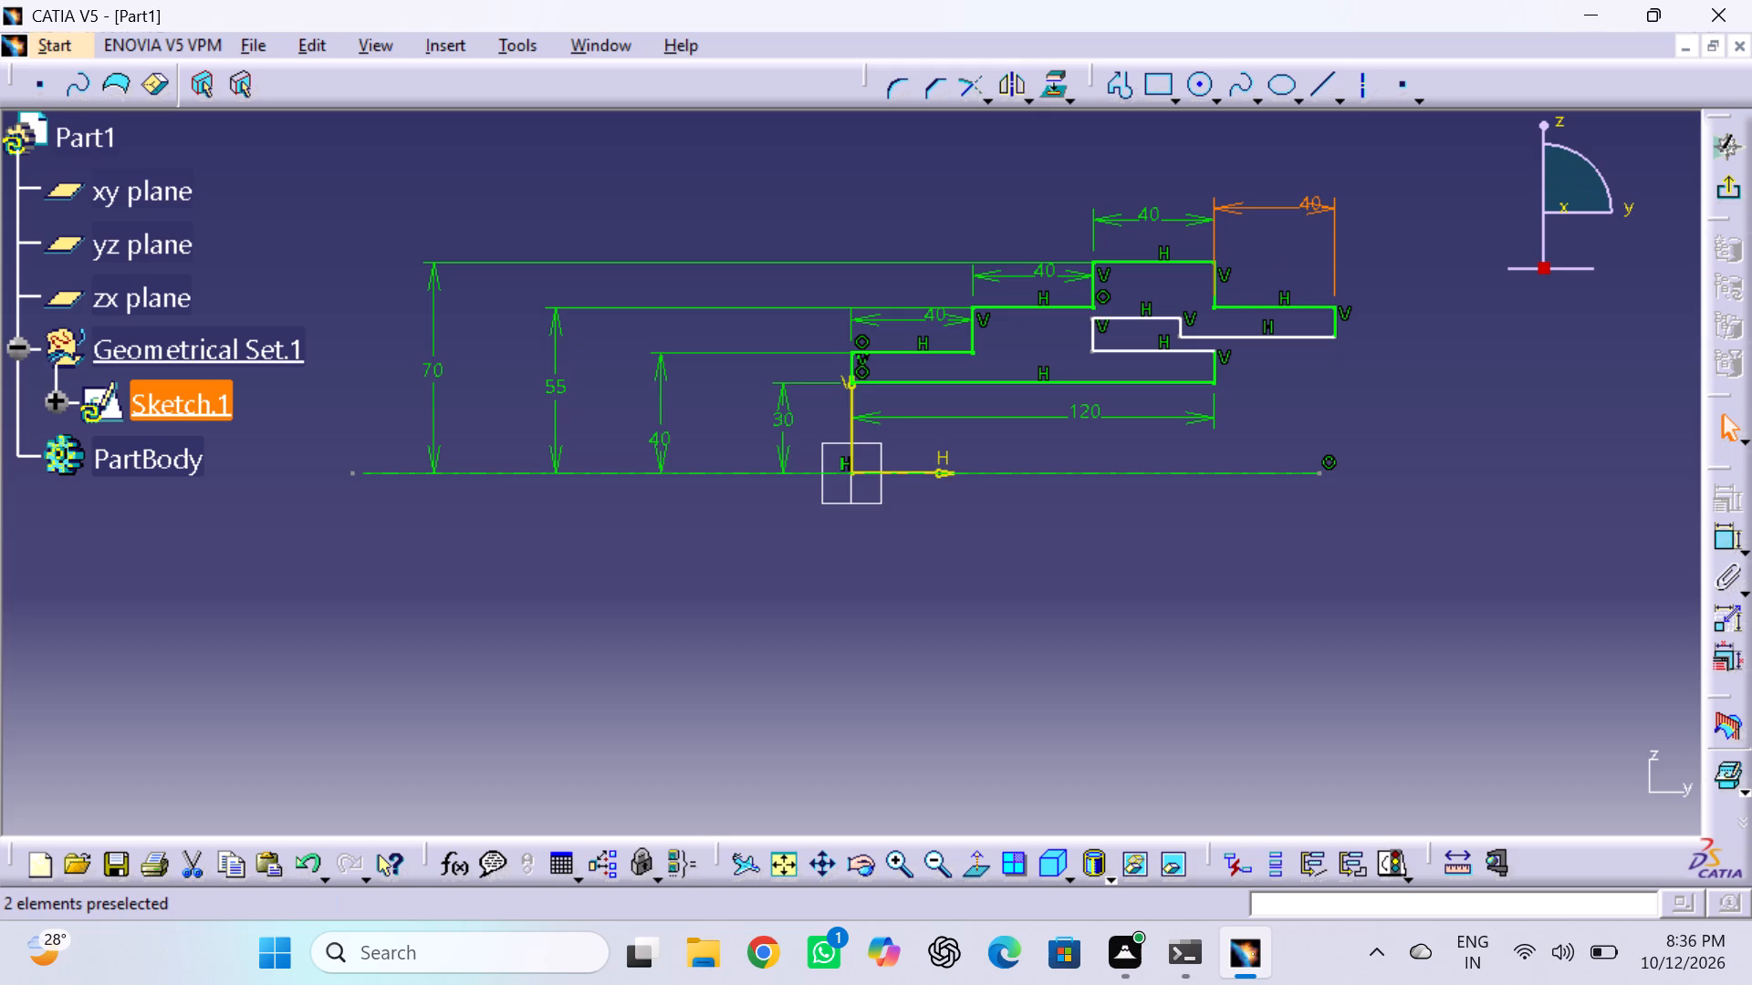
{"action": "key", "text": "Delete"}
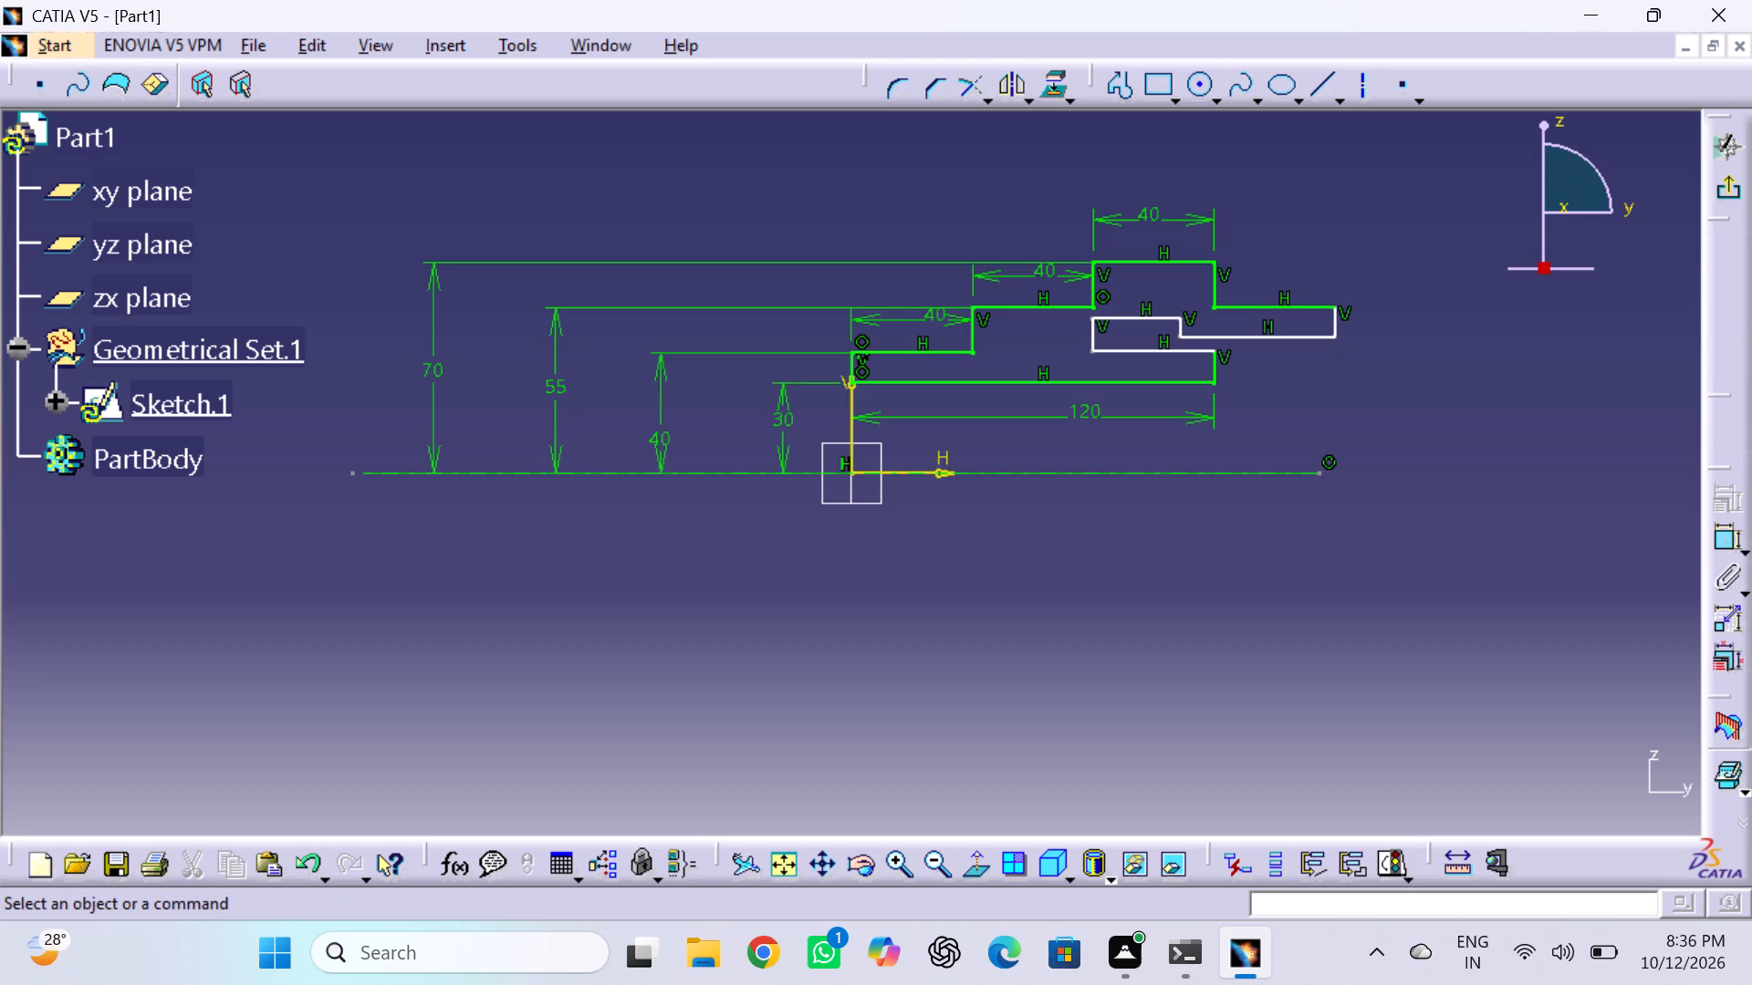
{"action": "right_click", "coordinate": [1304, 309]}
{"action": "right_click", "coordinate": [1304, 309]}
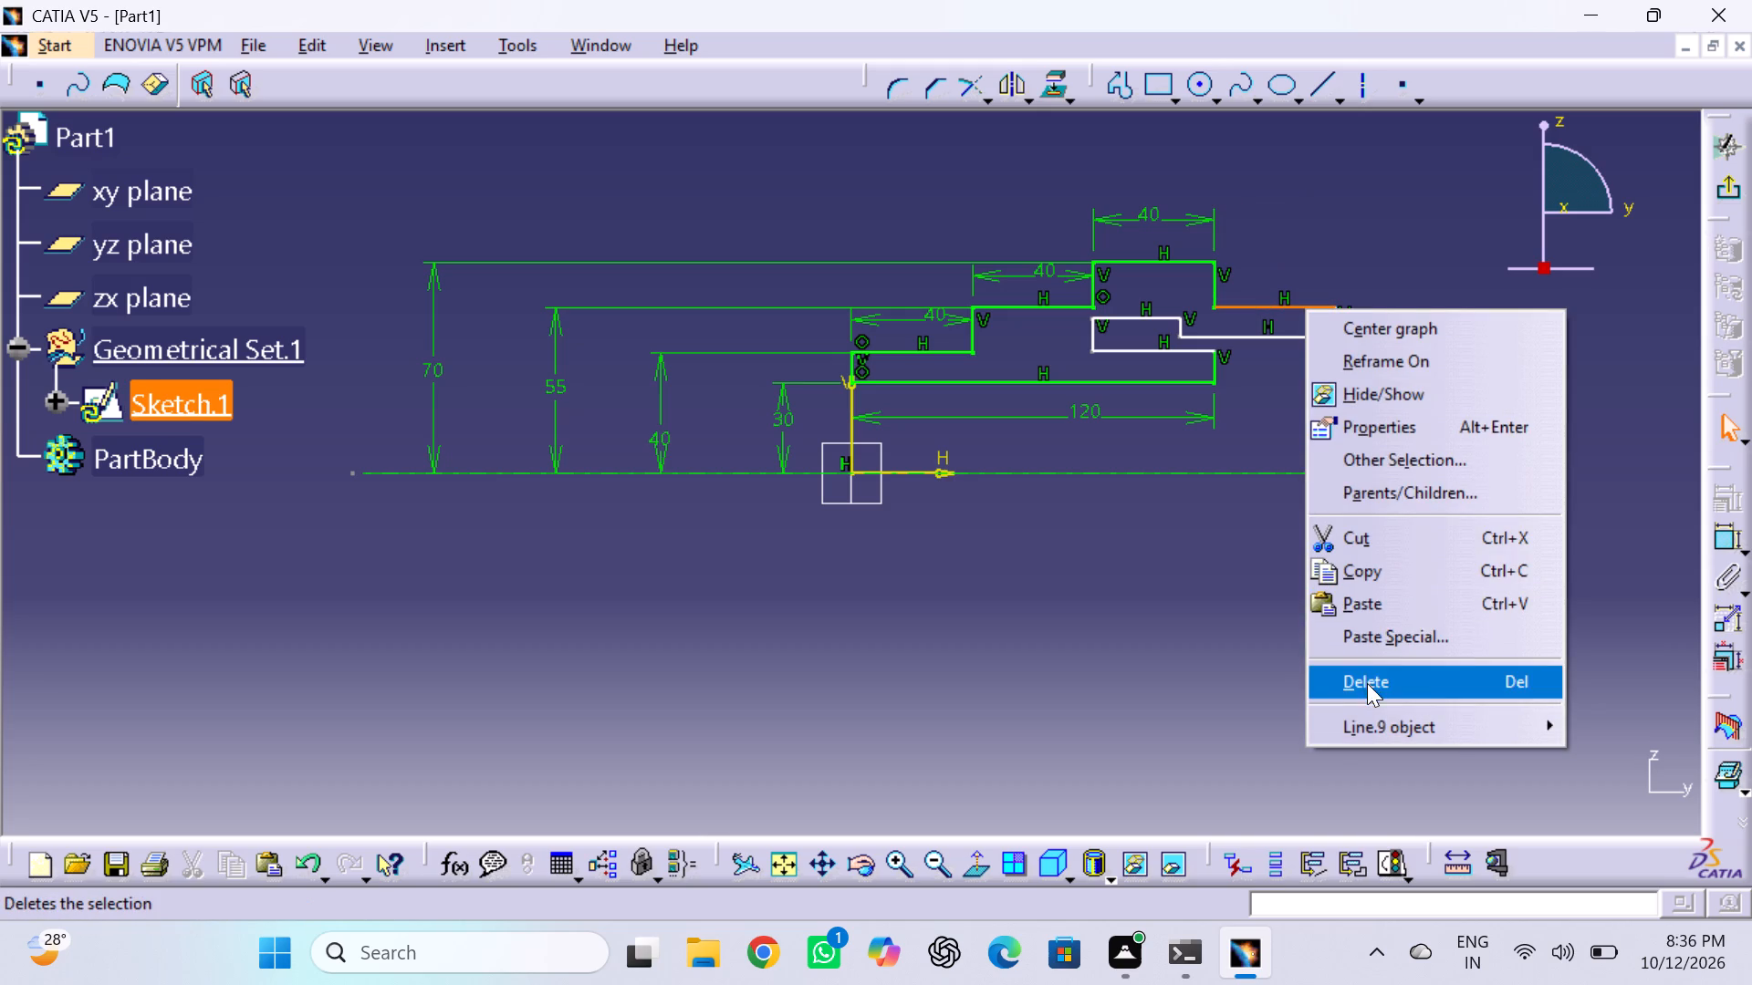
{"action": "left_click", "coordinate": [1371, 679]}
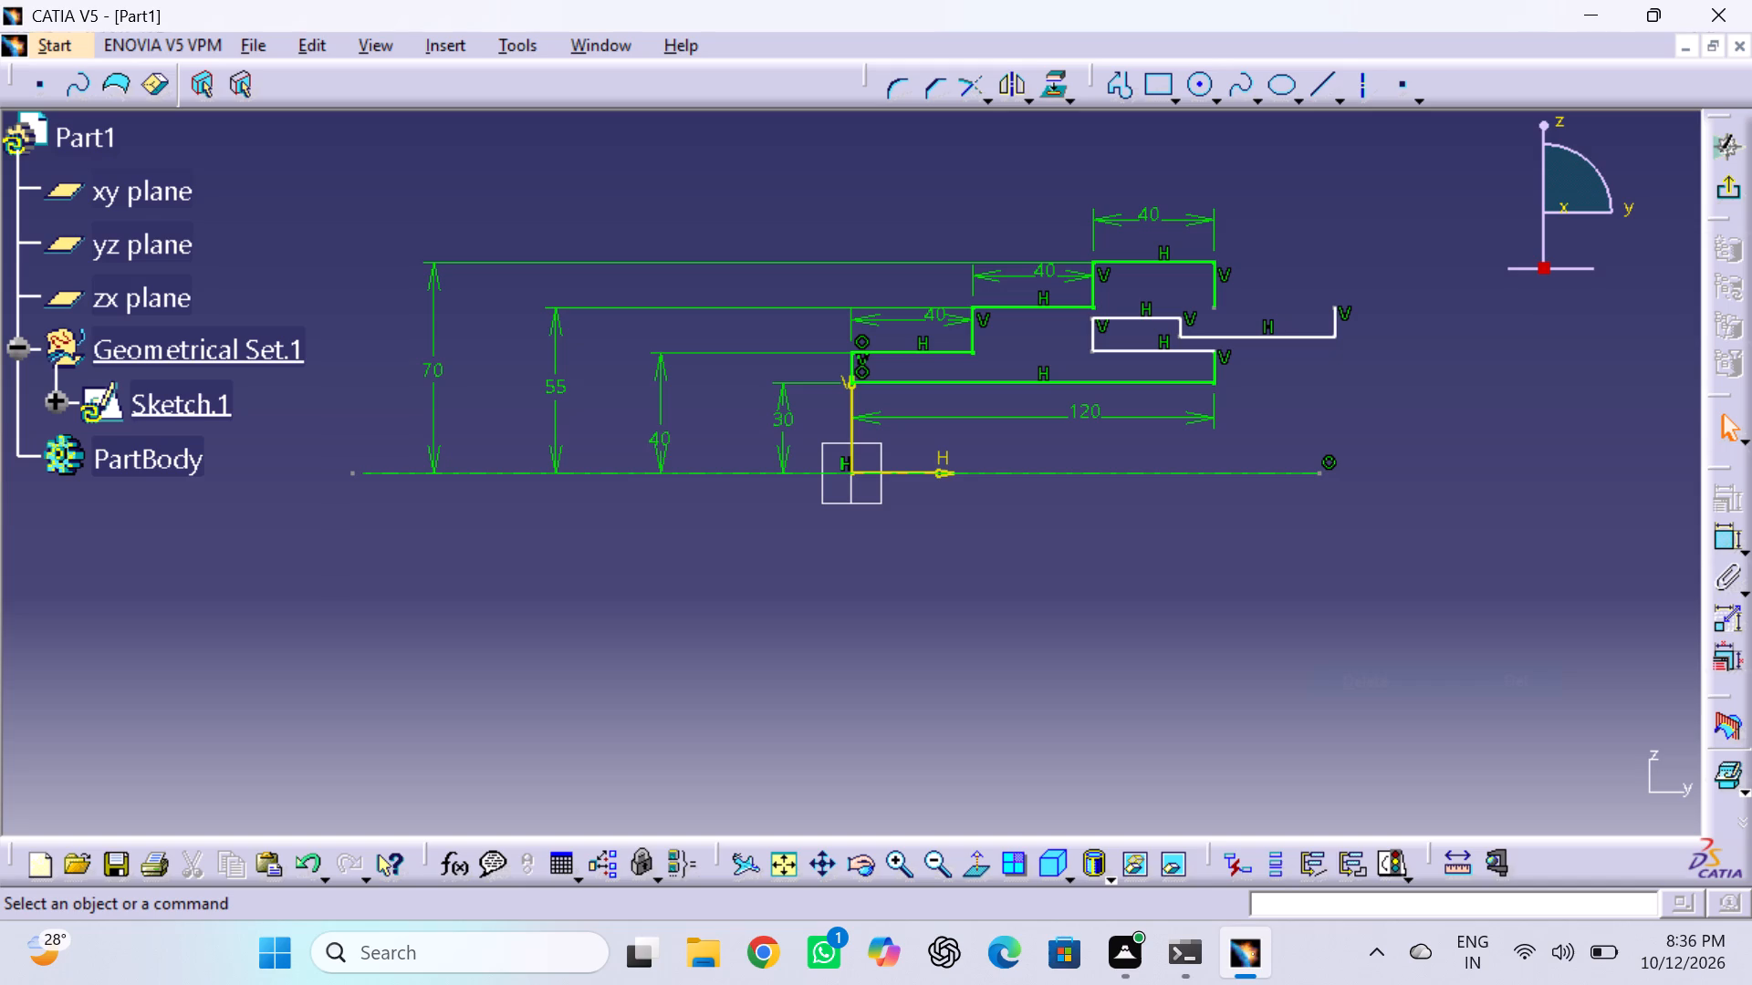
{"action": "left_click", "coordinate": [1214, 284]}
{"action": "key", "text": "Delete"}
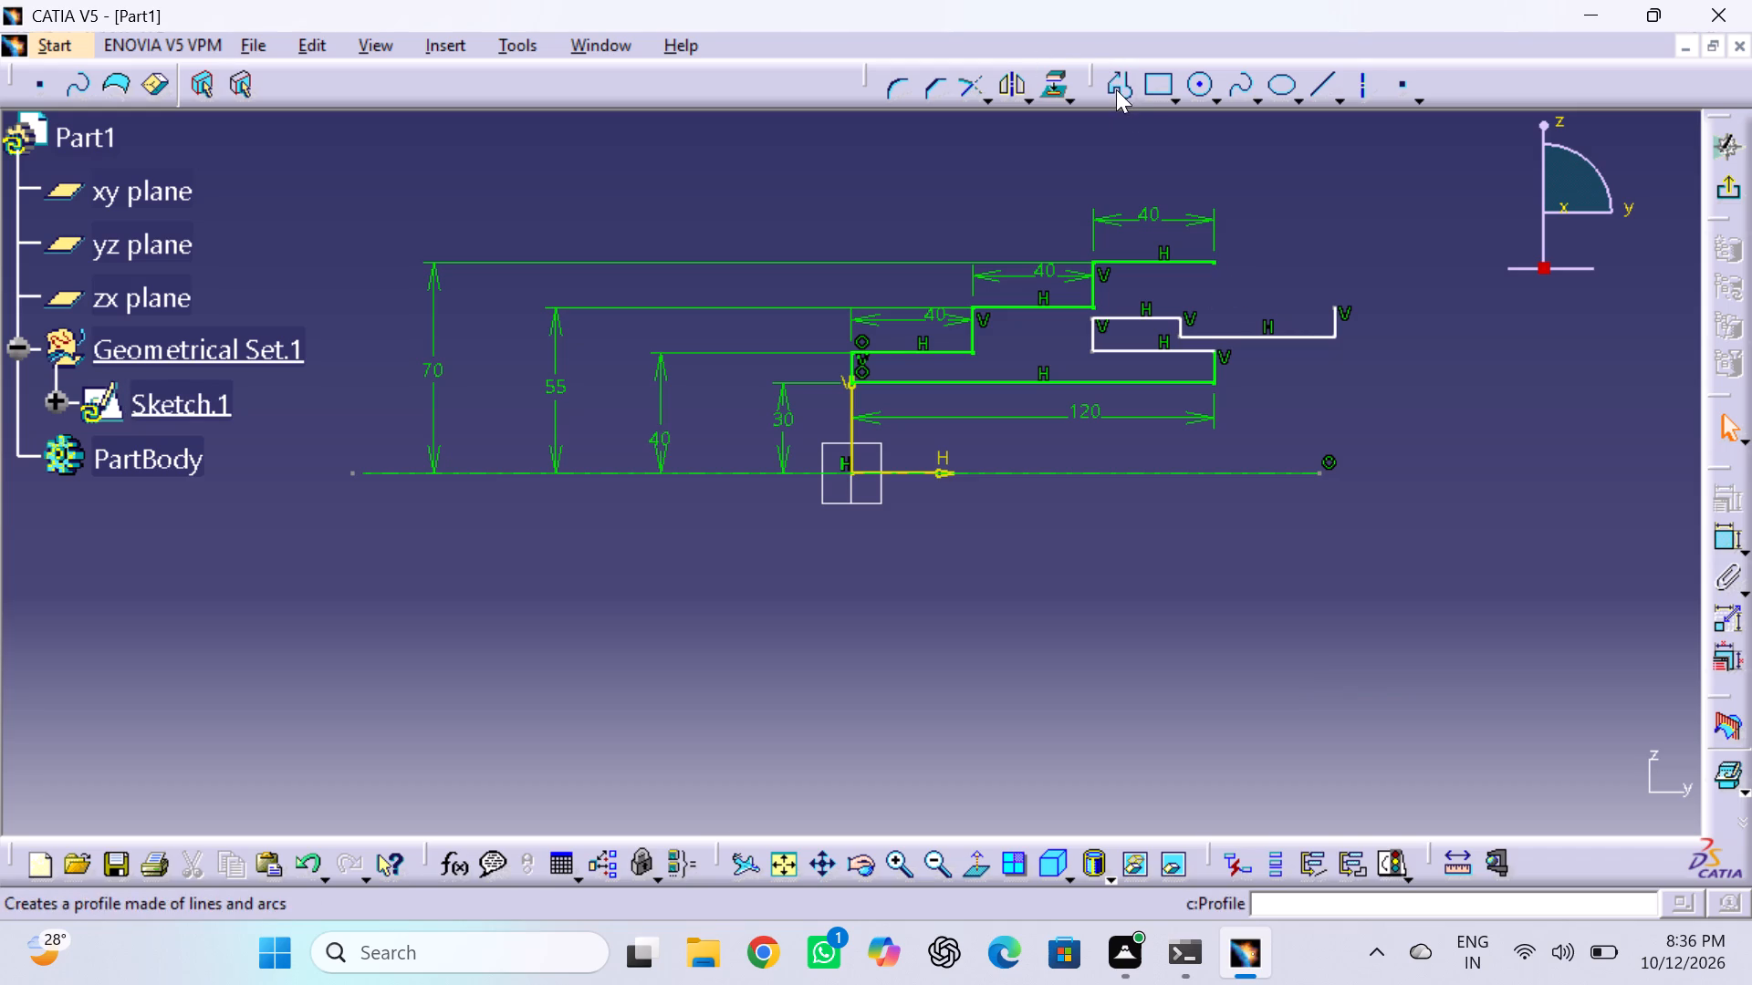
Draw a profile from the 70 mm step's outer end: about 18 mm vertically upward, and about 43 mm horizontally outward.
{"action": "left_click", "coordinate": [1116, 89]}
{"action": "left_click", "coordinate": [1213, 264]}
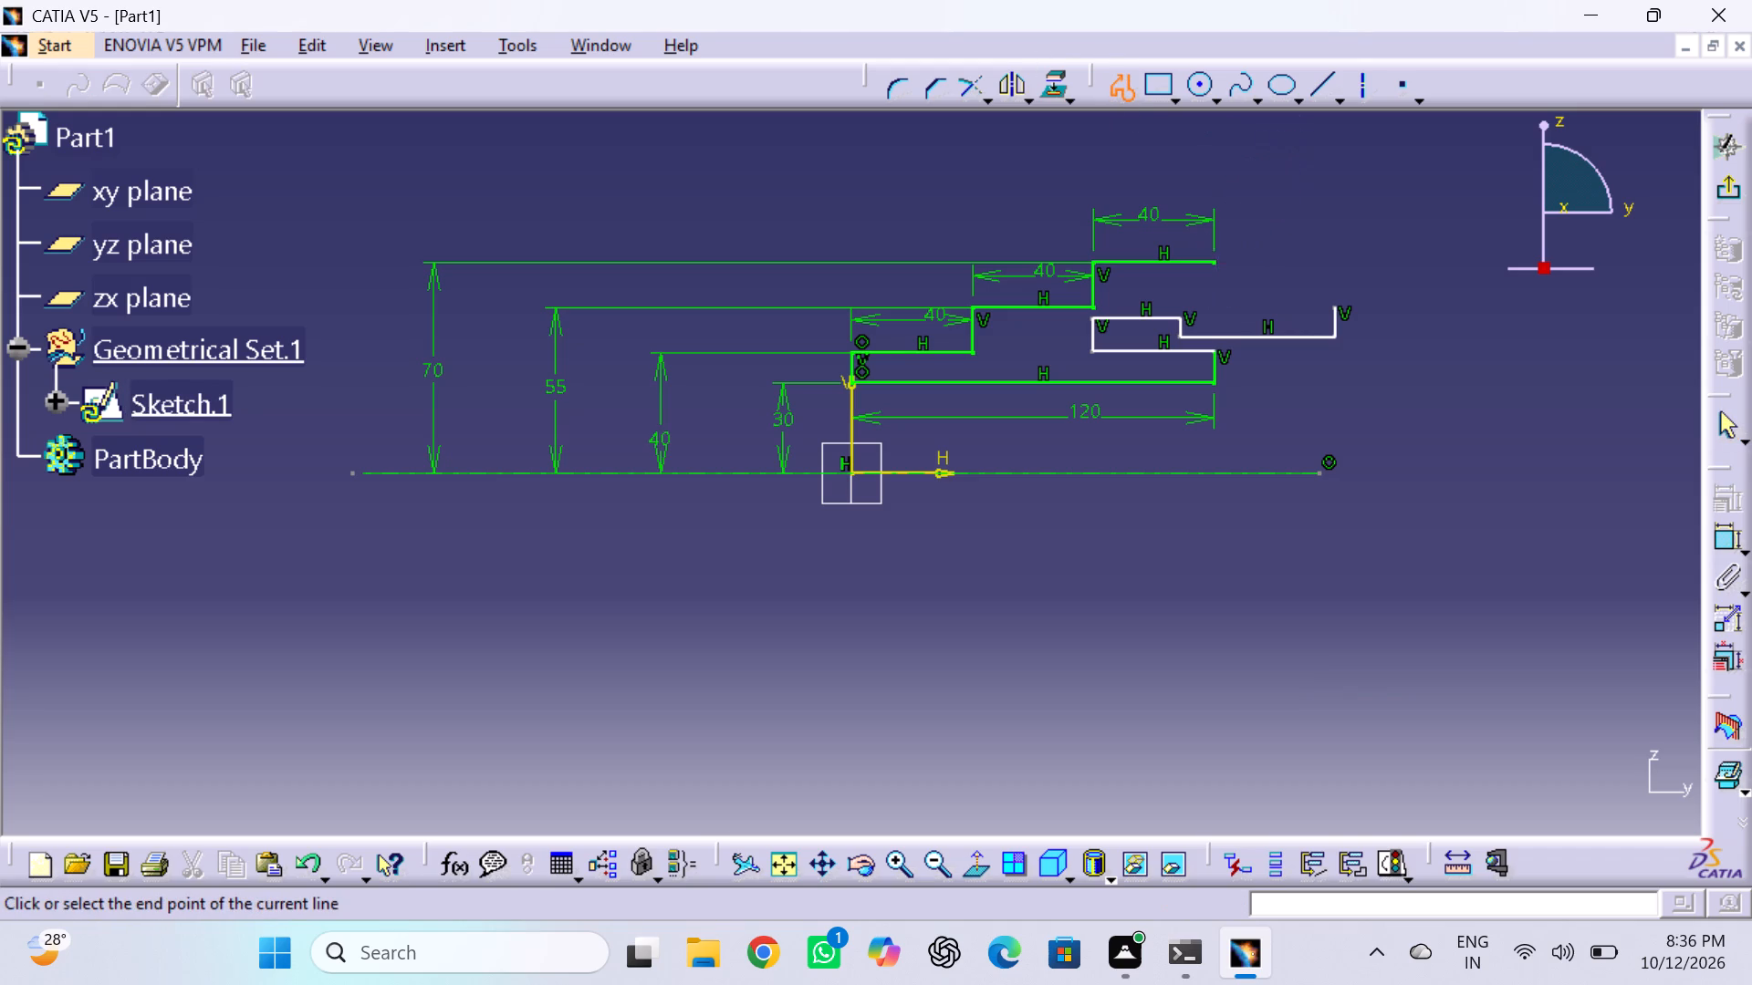
{"action": "left_click", "coordinate": [1215, 204]}
{"action": "left_click", "coordinate": [1346, 202]}
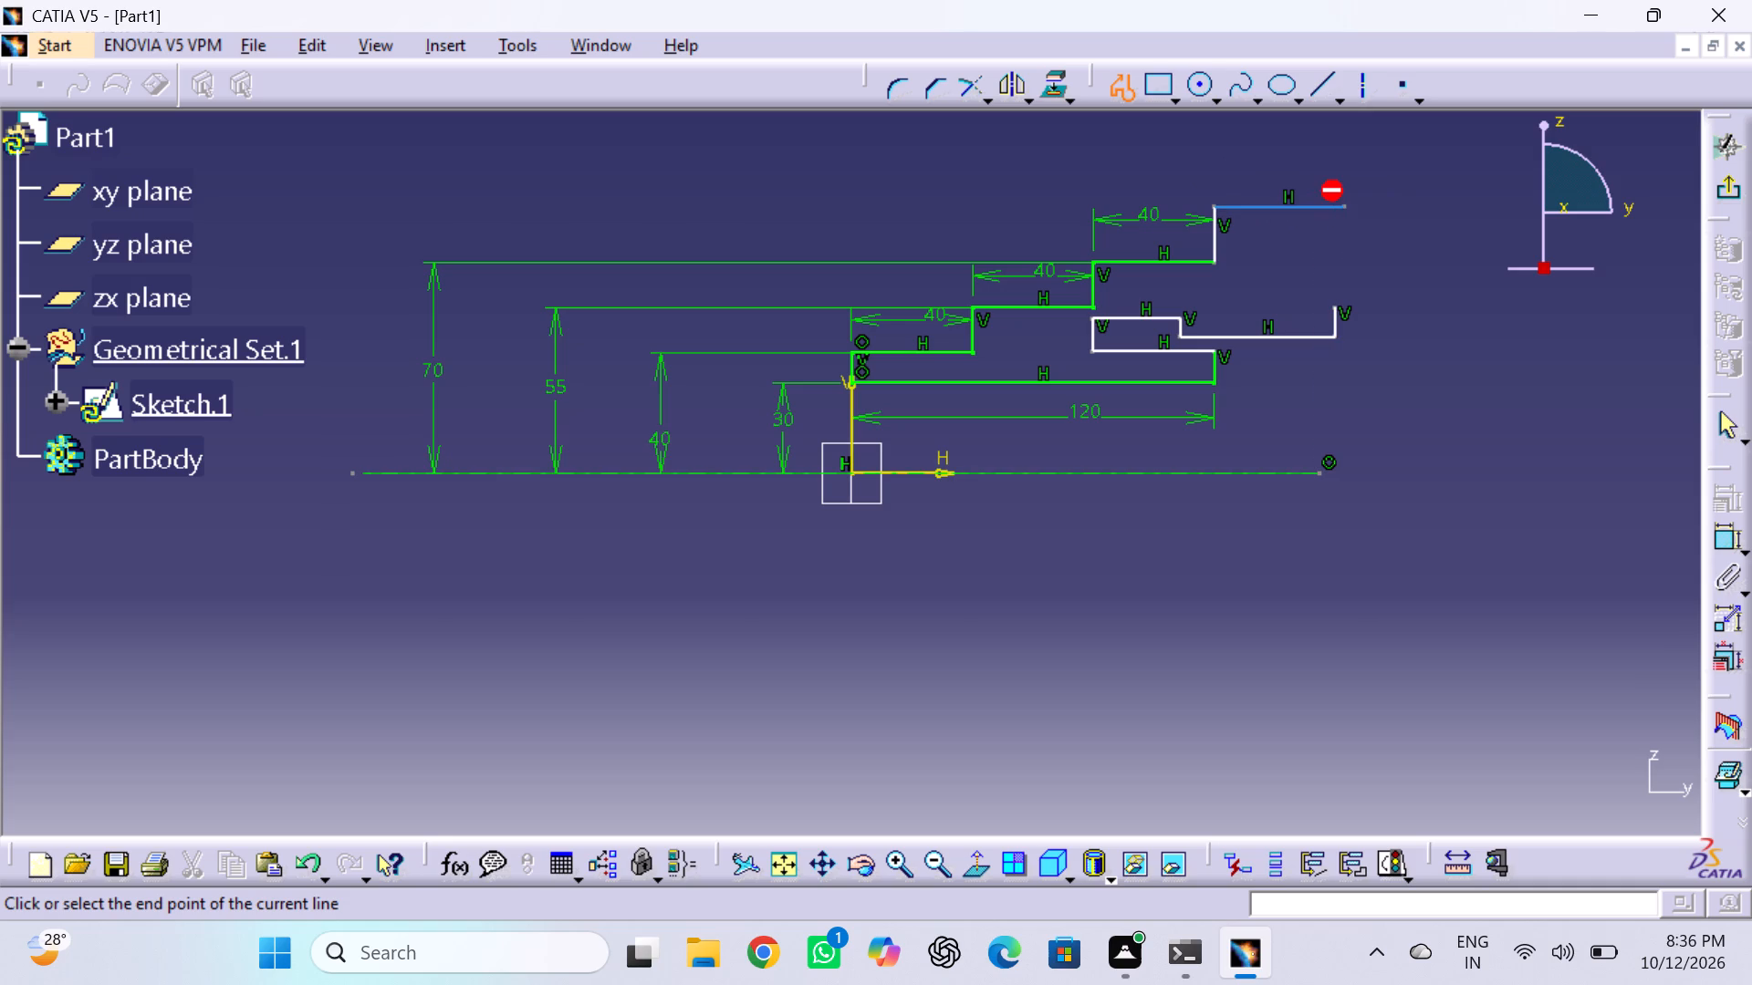
{"action": "left_click", "coordinate": [1733, 422]}
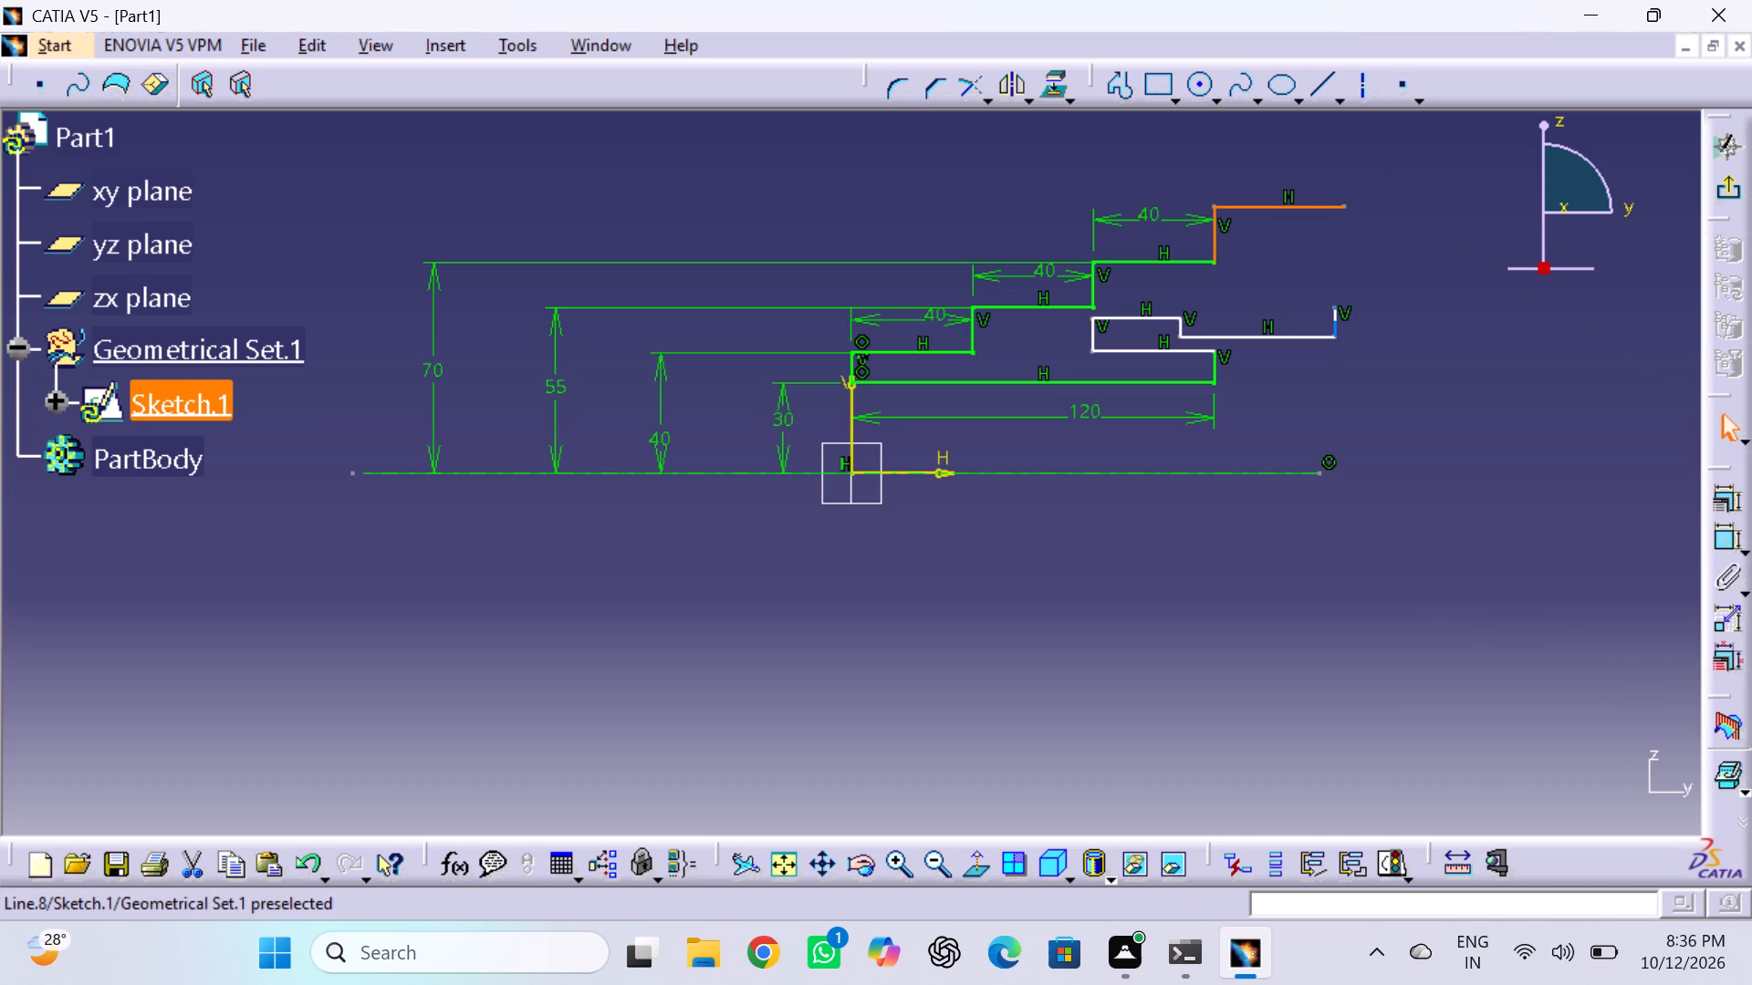
Delete the six connected horizontal and vertical lines left between the outer steps and the 120 mm bottom line, keeping its short end vertical.
{"action": "left_click", "coordinate": [1337, 322]}
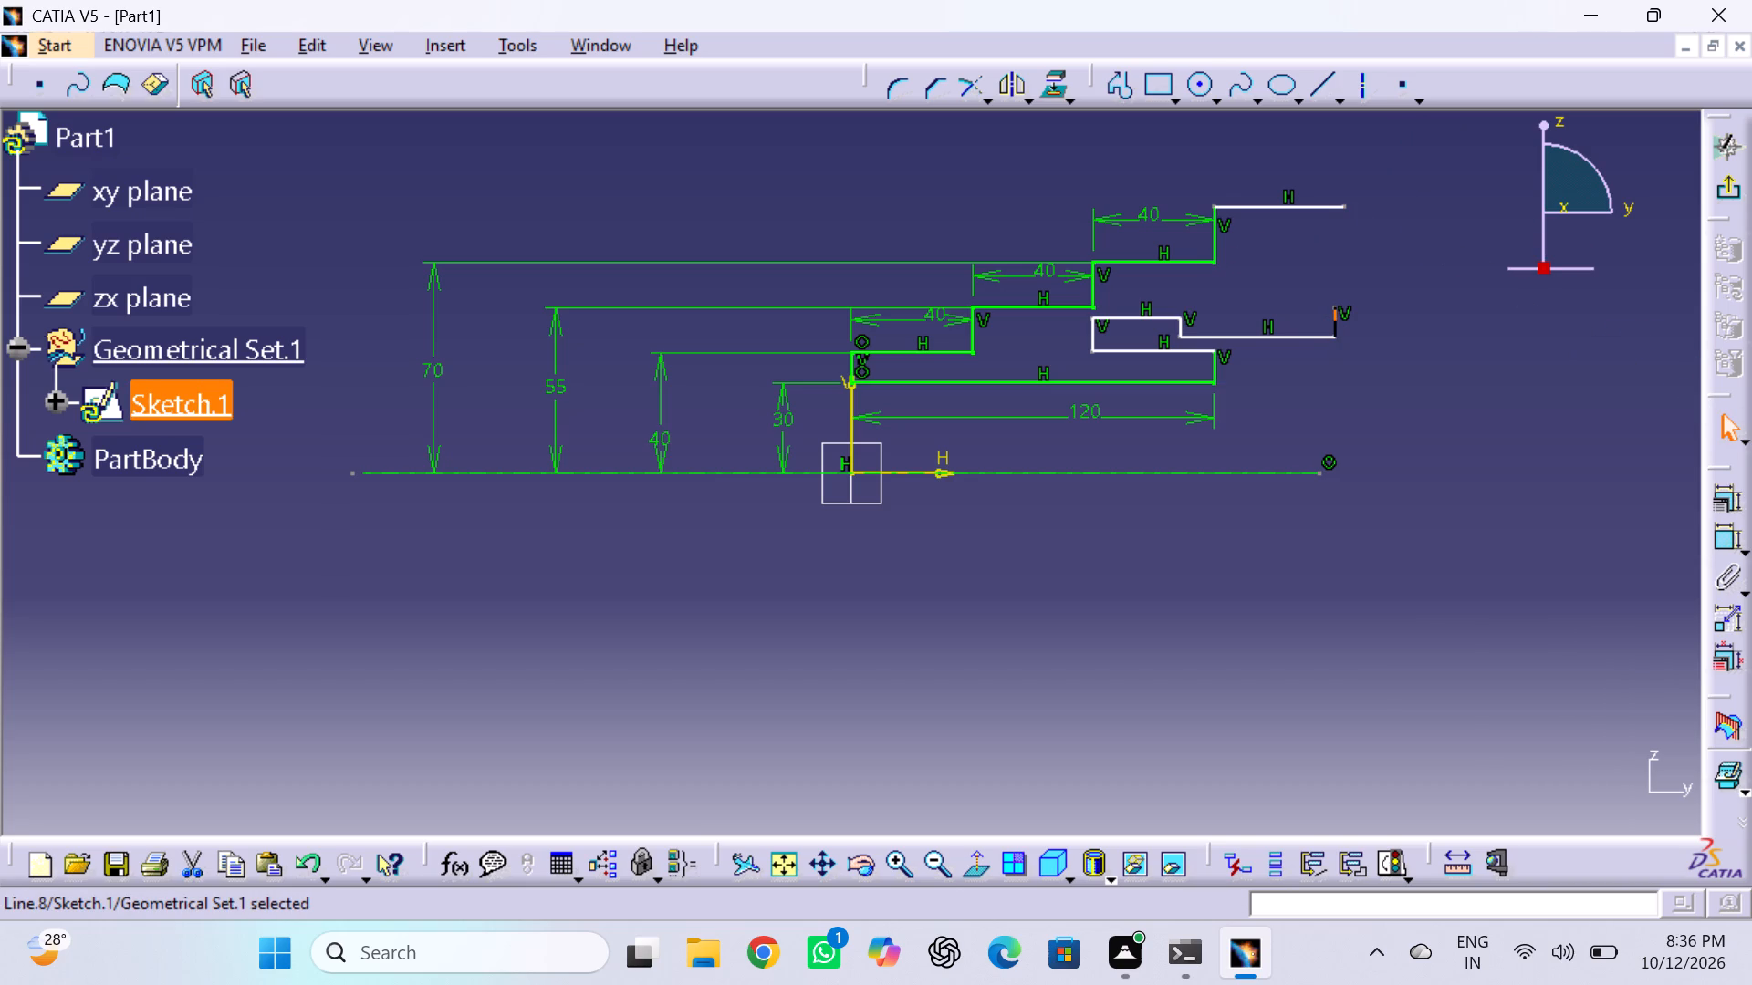
{"action": "left_click", "coordinate": [1317, 334], "text": "ctrl"}
{"action": "left_click", "coordinate": [1162, 319], "text": "ctrl"}
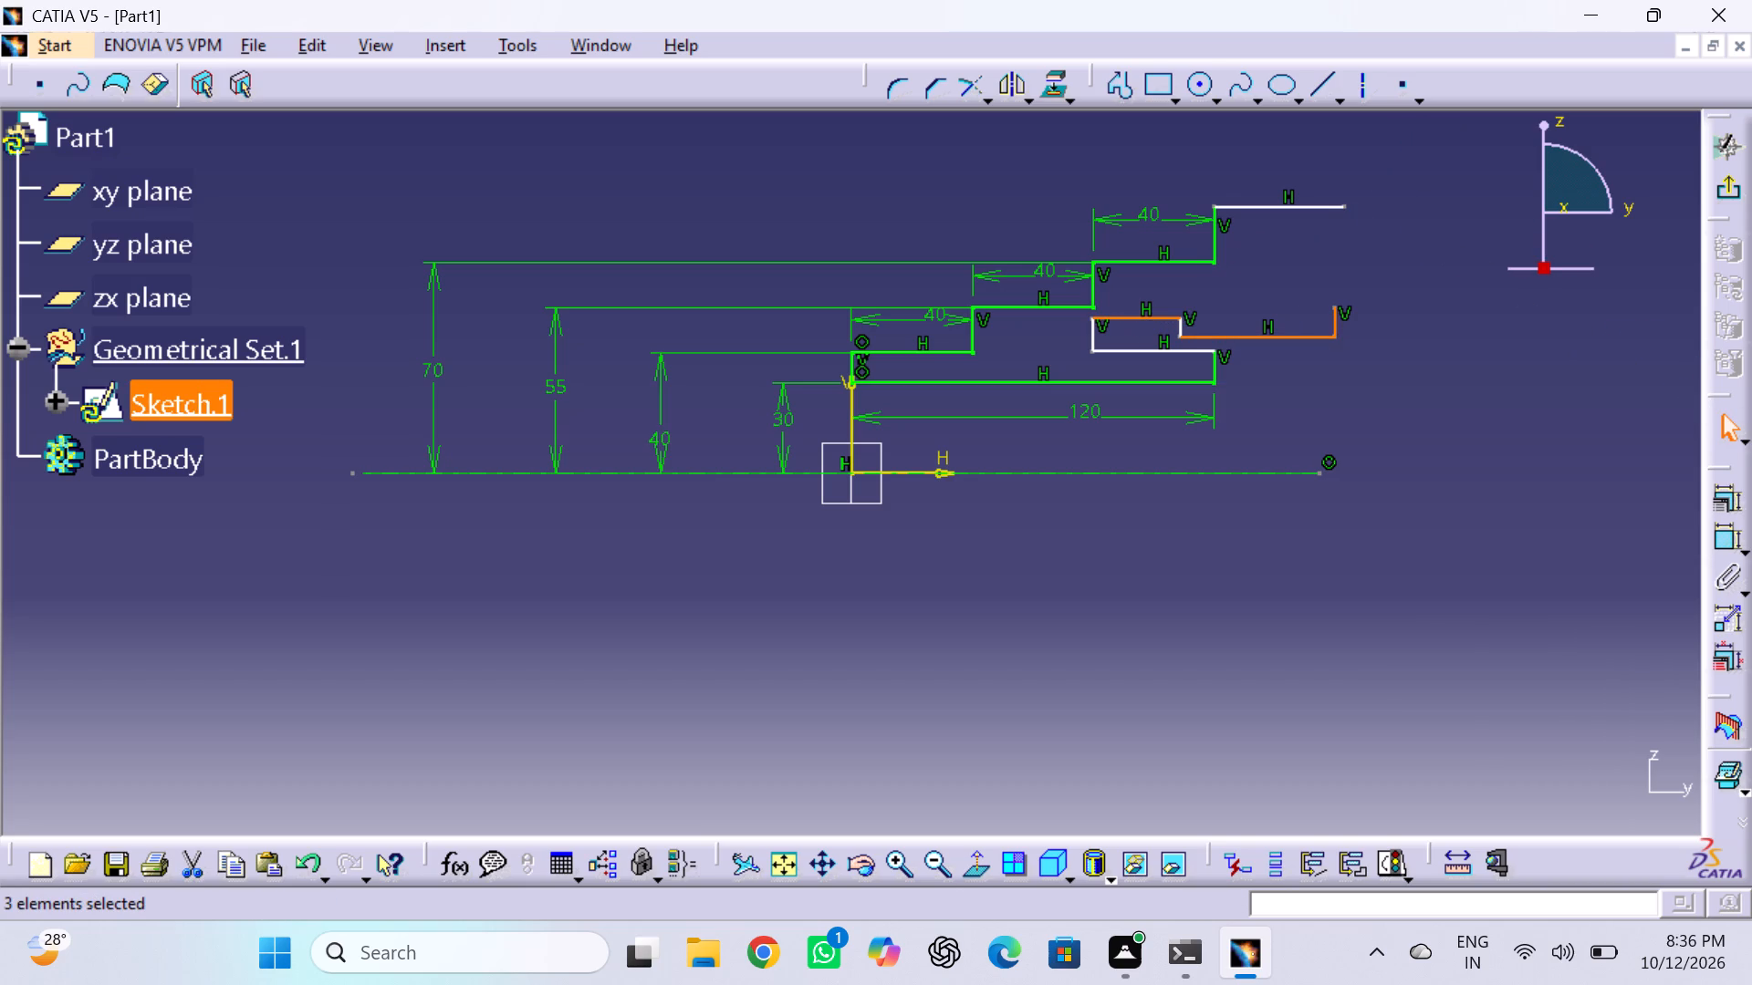
{"action": "left_click", "coordinate": [1145, 345], "text": "ctrl"}
{"action": "left_click", "coordinate": [1145, 355], "text": "ctrl"}
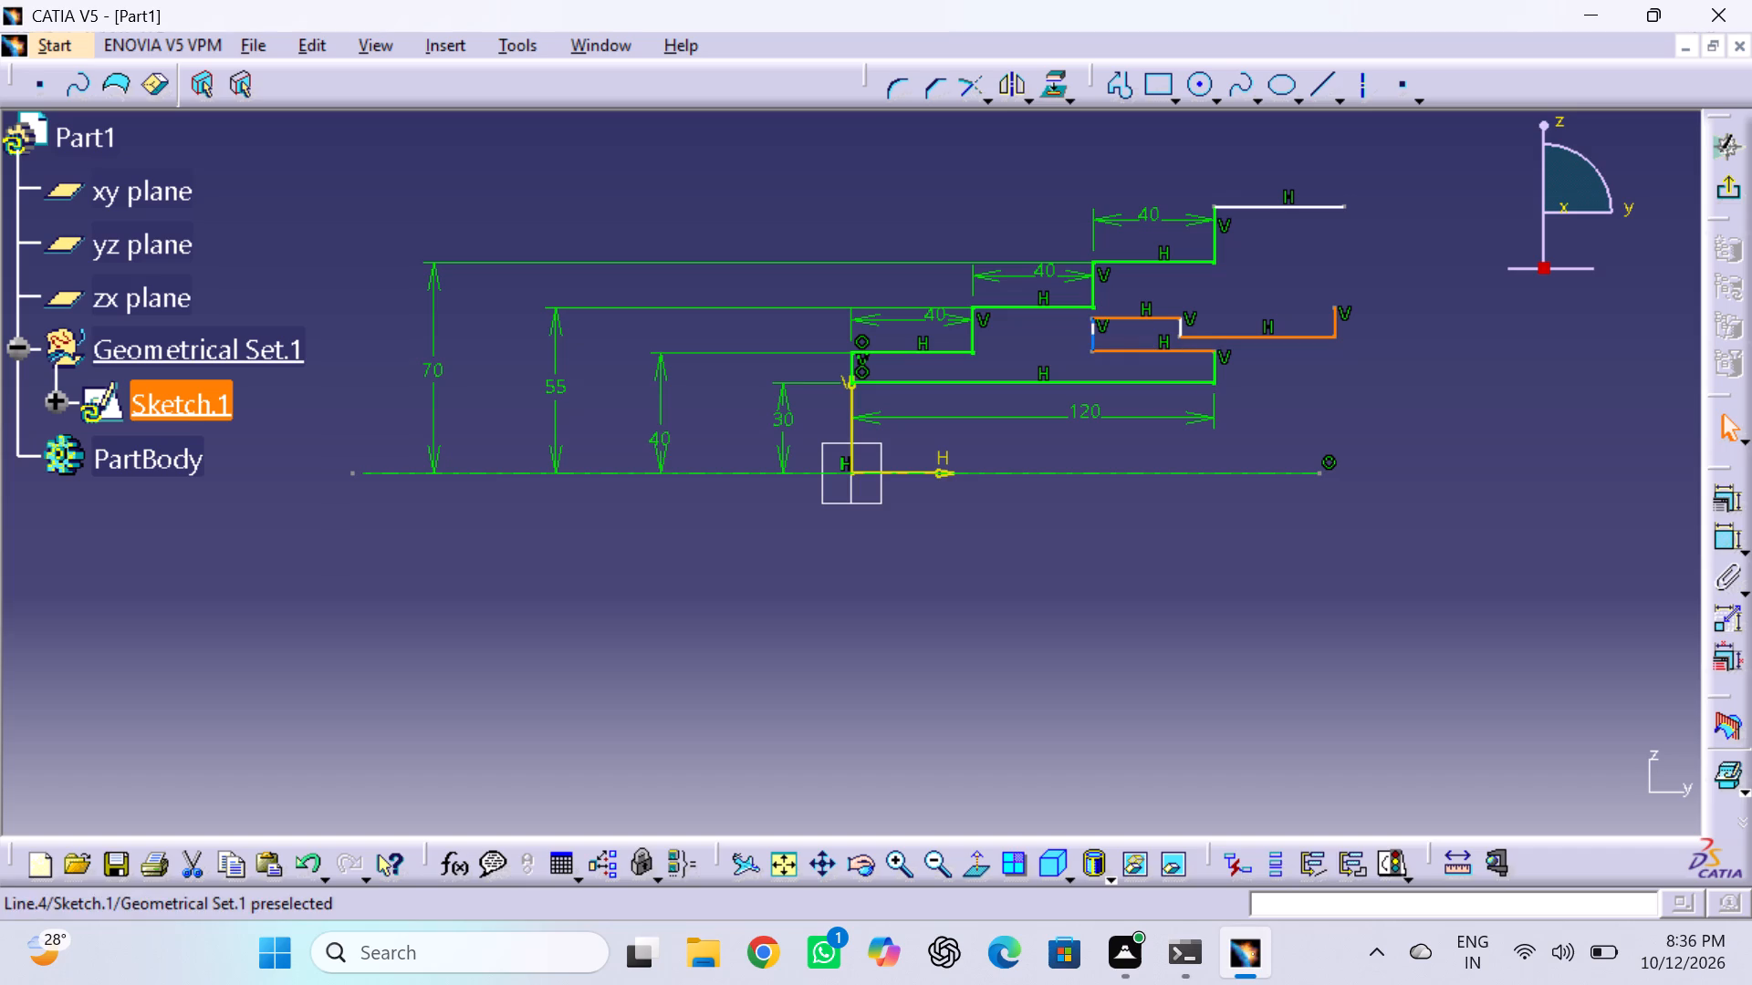
{"action": "left_click", "coordinate": [1087, 342], "text": "ctrl"}
{"action": "left_click", "coordinate": [1183, 329], "text": "ctrl"}
{"action": "key", "text": "Delete"}
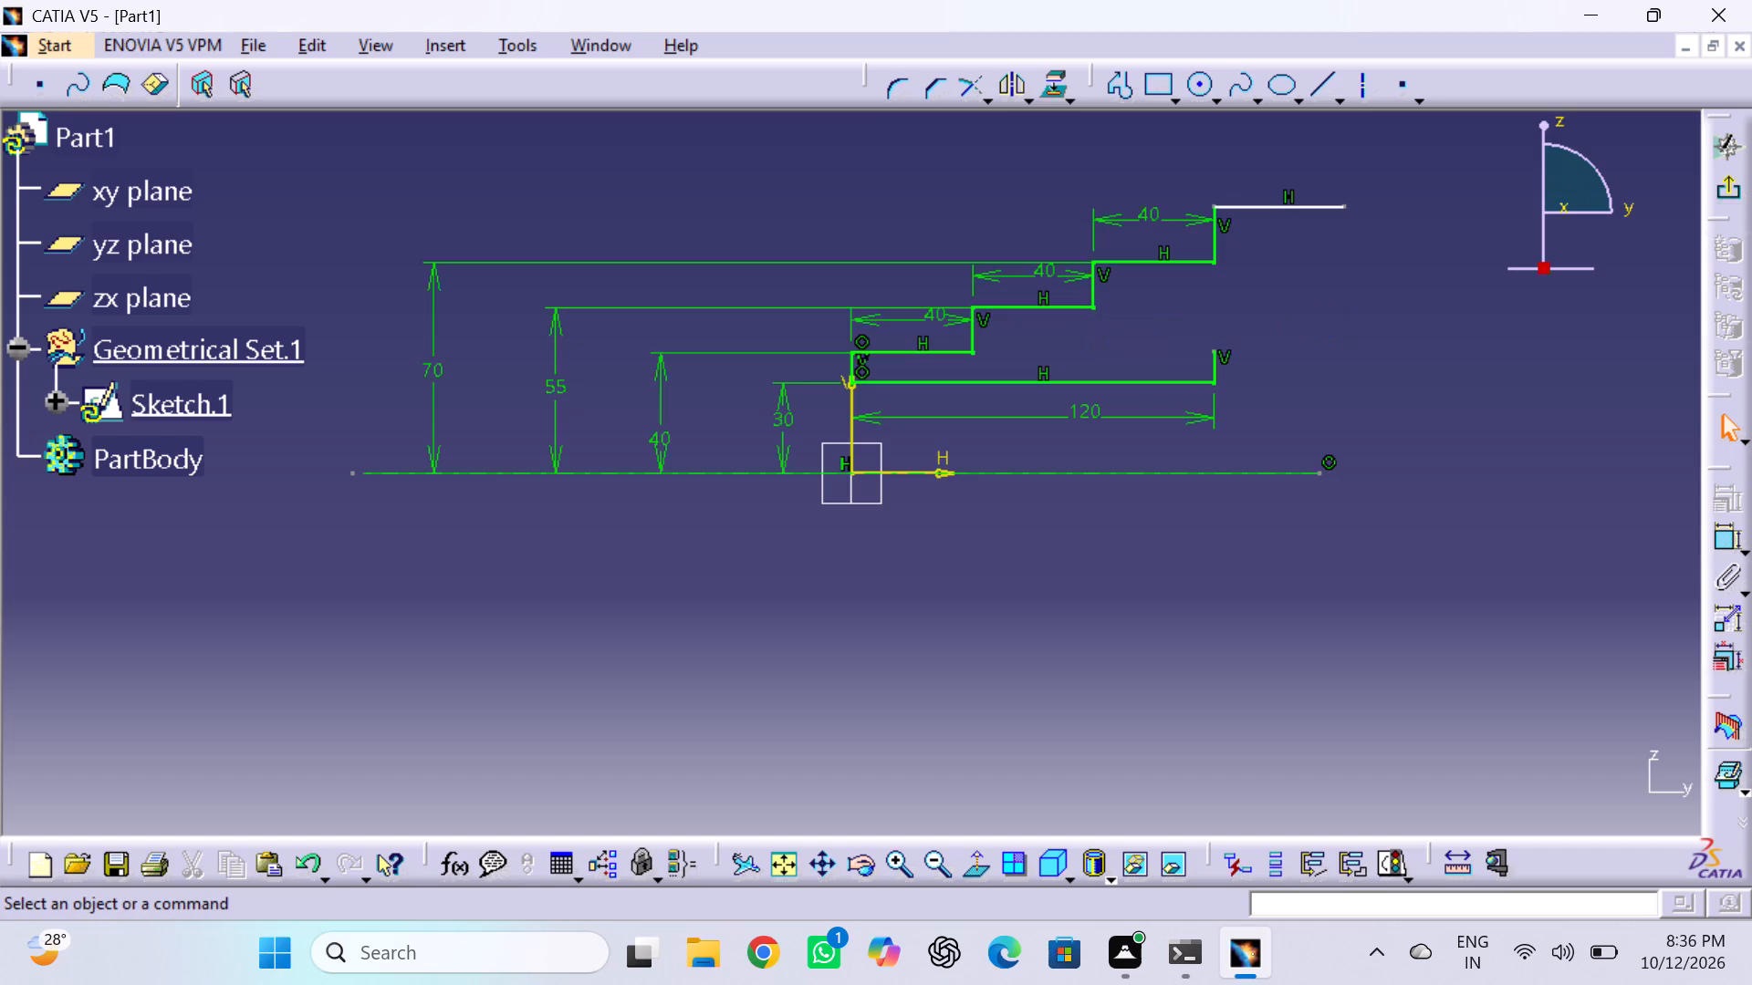
Dimension the topmost horizontal line's offset from the horizontal axis and set it to 85 mm.
{"action": "double_click", "coordinate": [1724, 541]}
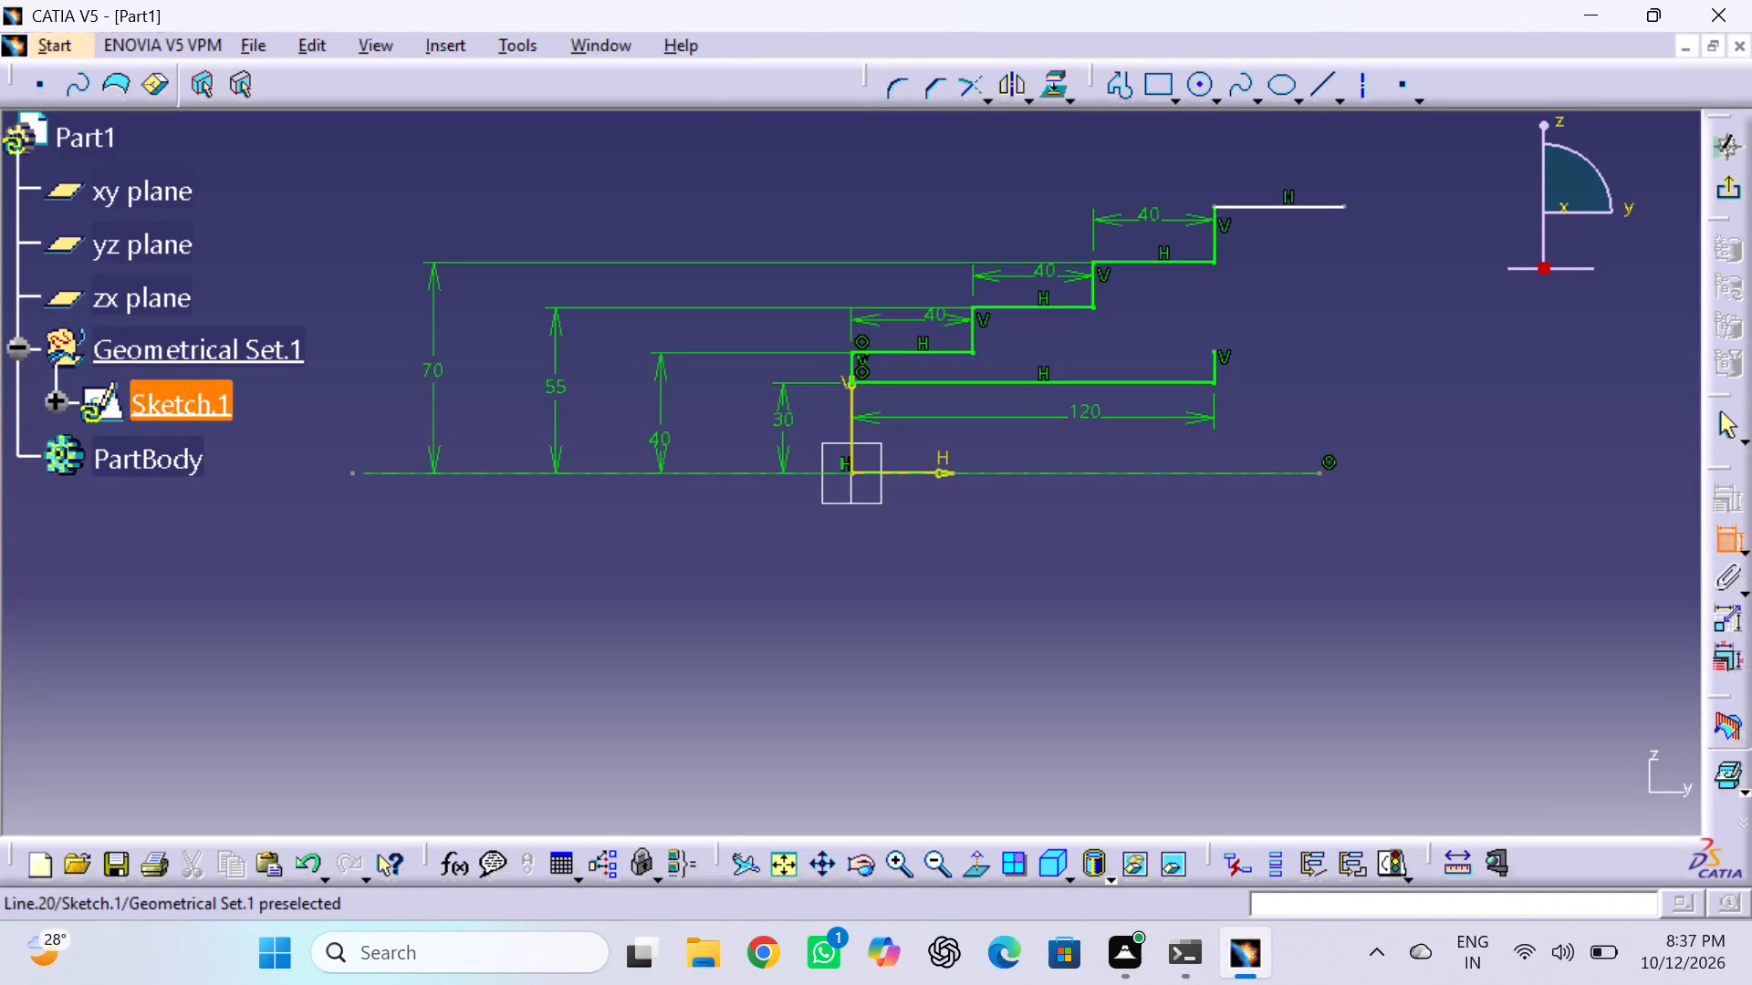
{"action": "left_click", "coordinate": [1298, 208]}
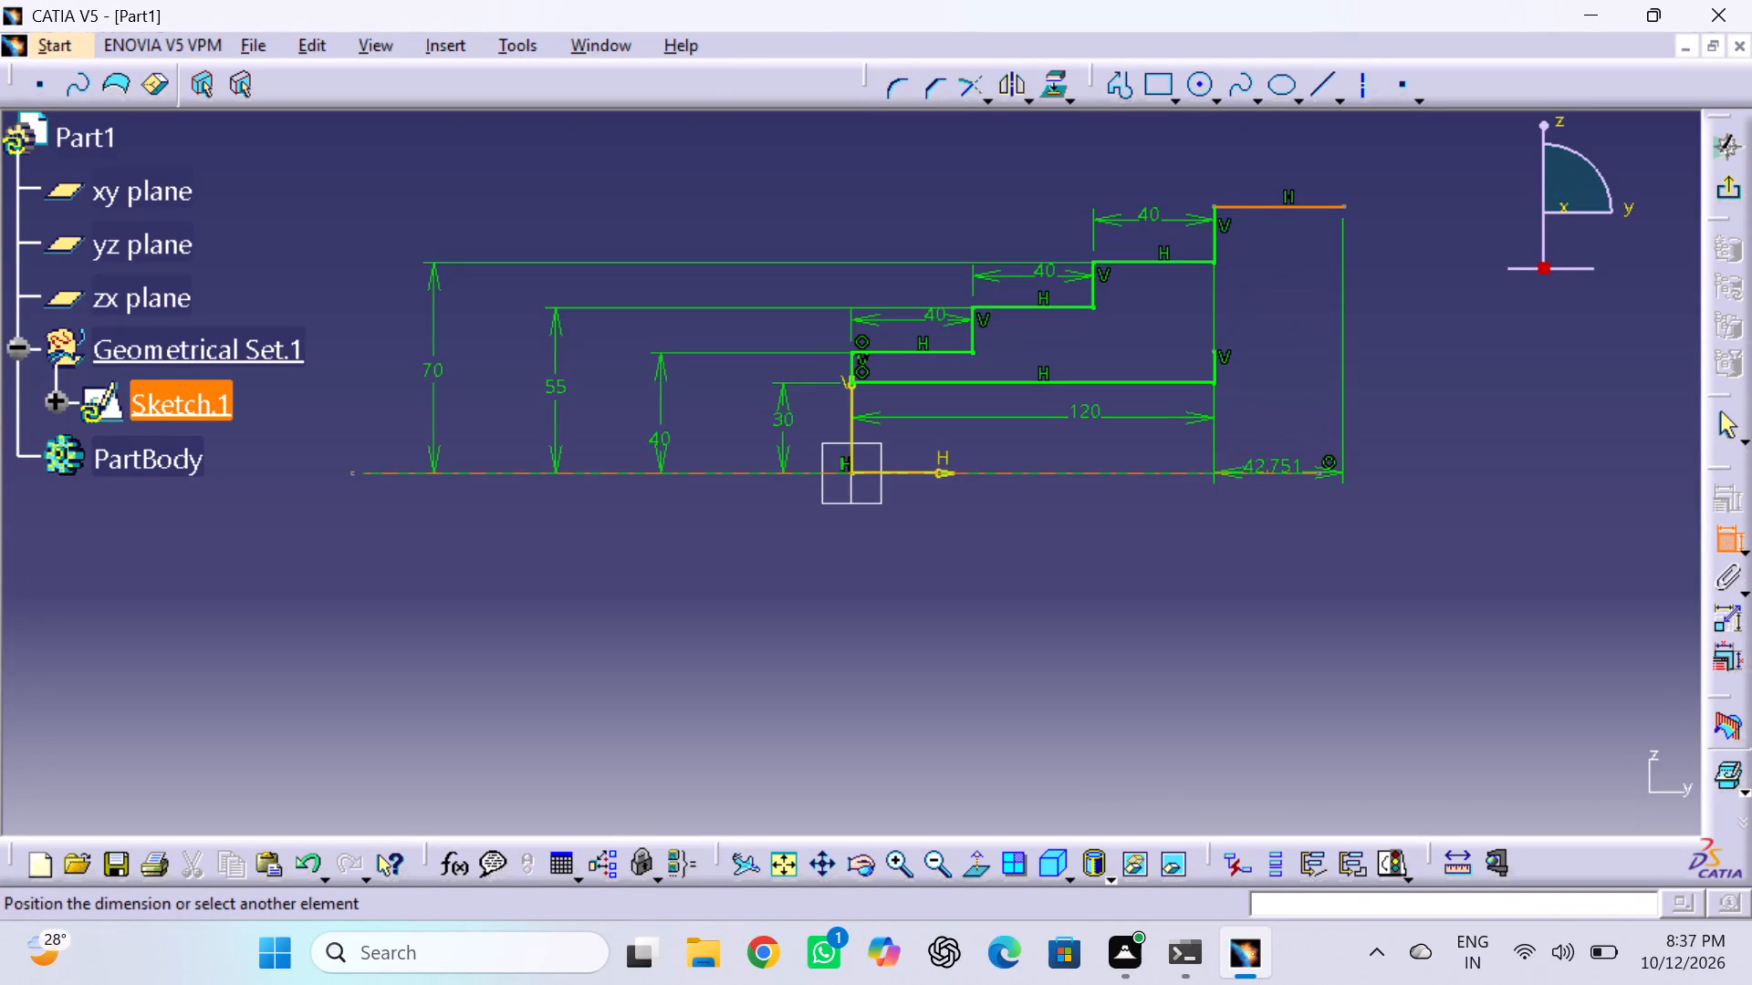
{"action": "left_click", "coordinate": [1270, 477]}
{"action": "left_click", "coordinate": [1382, 362]}
{"action": "double_click", "coordinate": [1381, 368]}
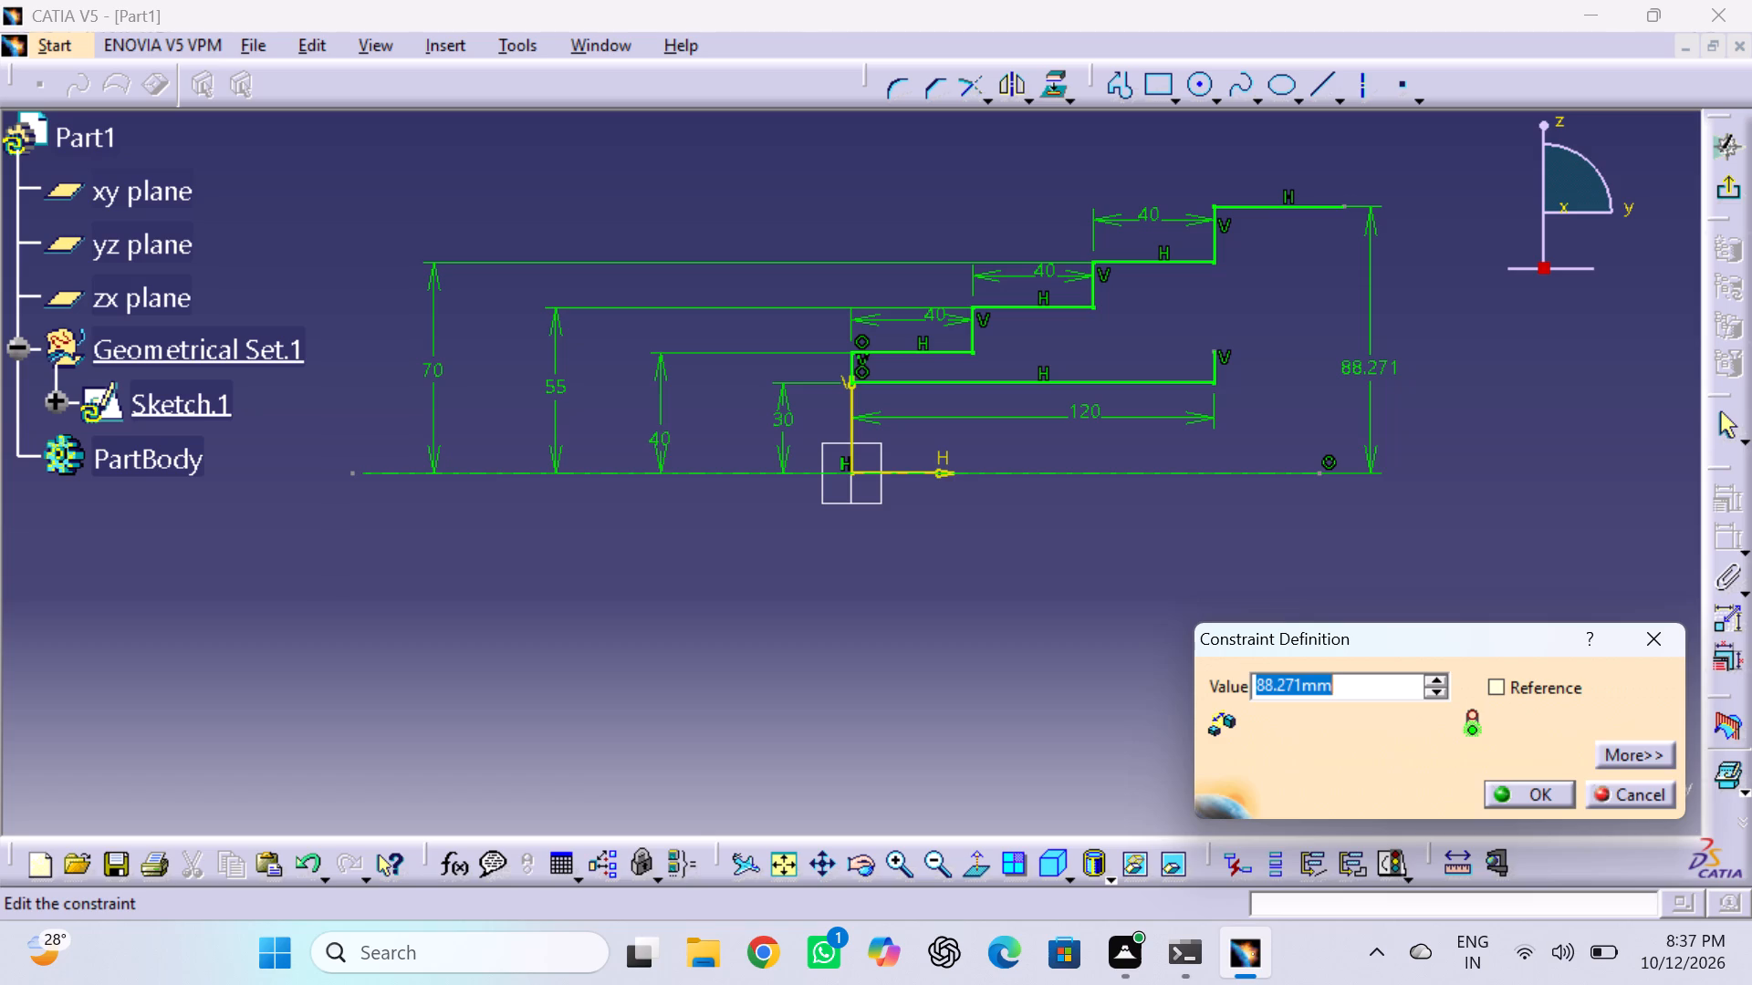
{"action": "key", "text": "8"}
{"action": "key", "text": "5"}
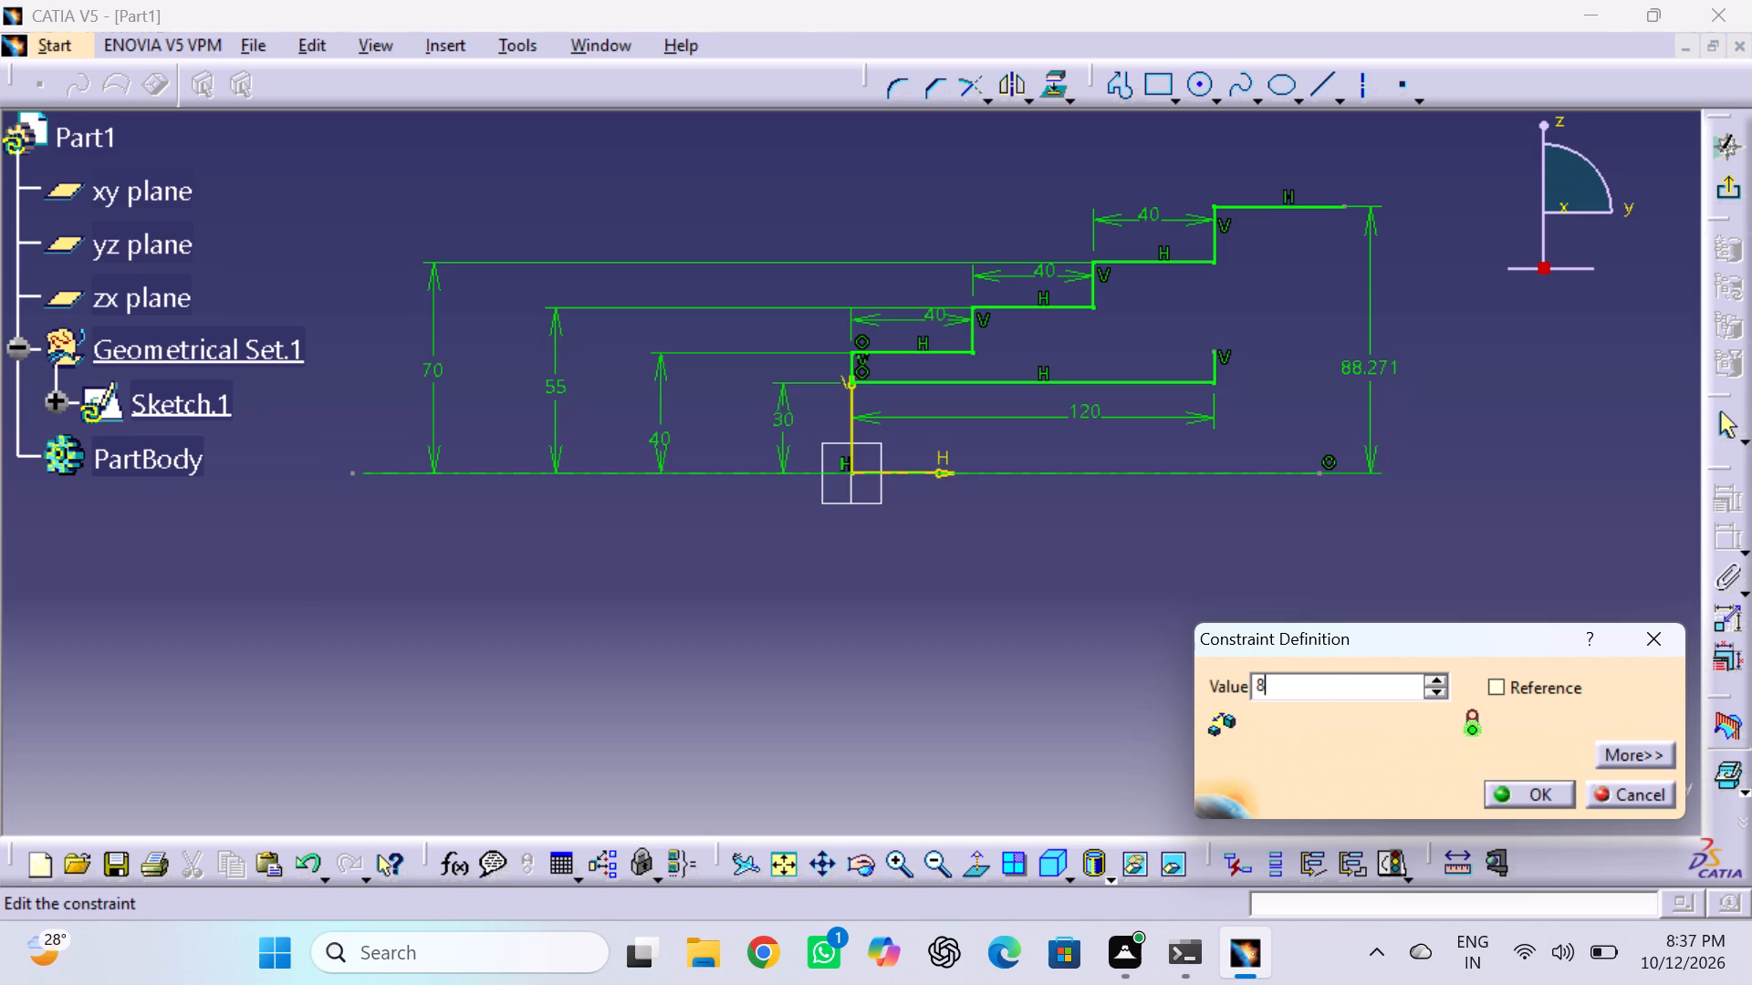
{"action": "key", "text": "Return"}
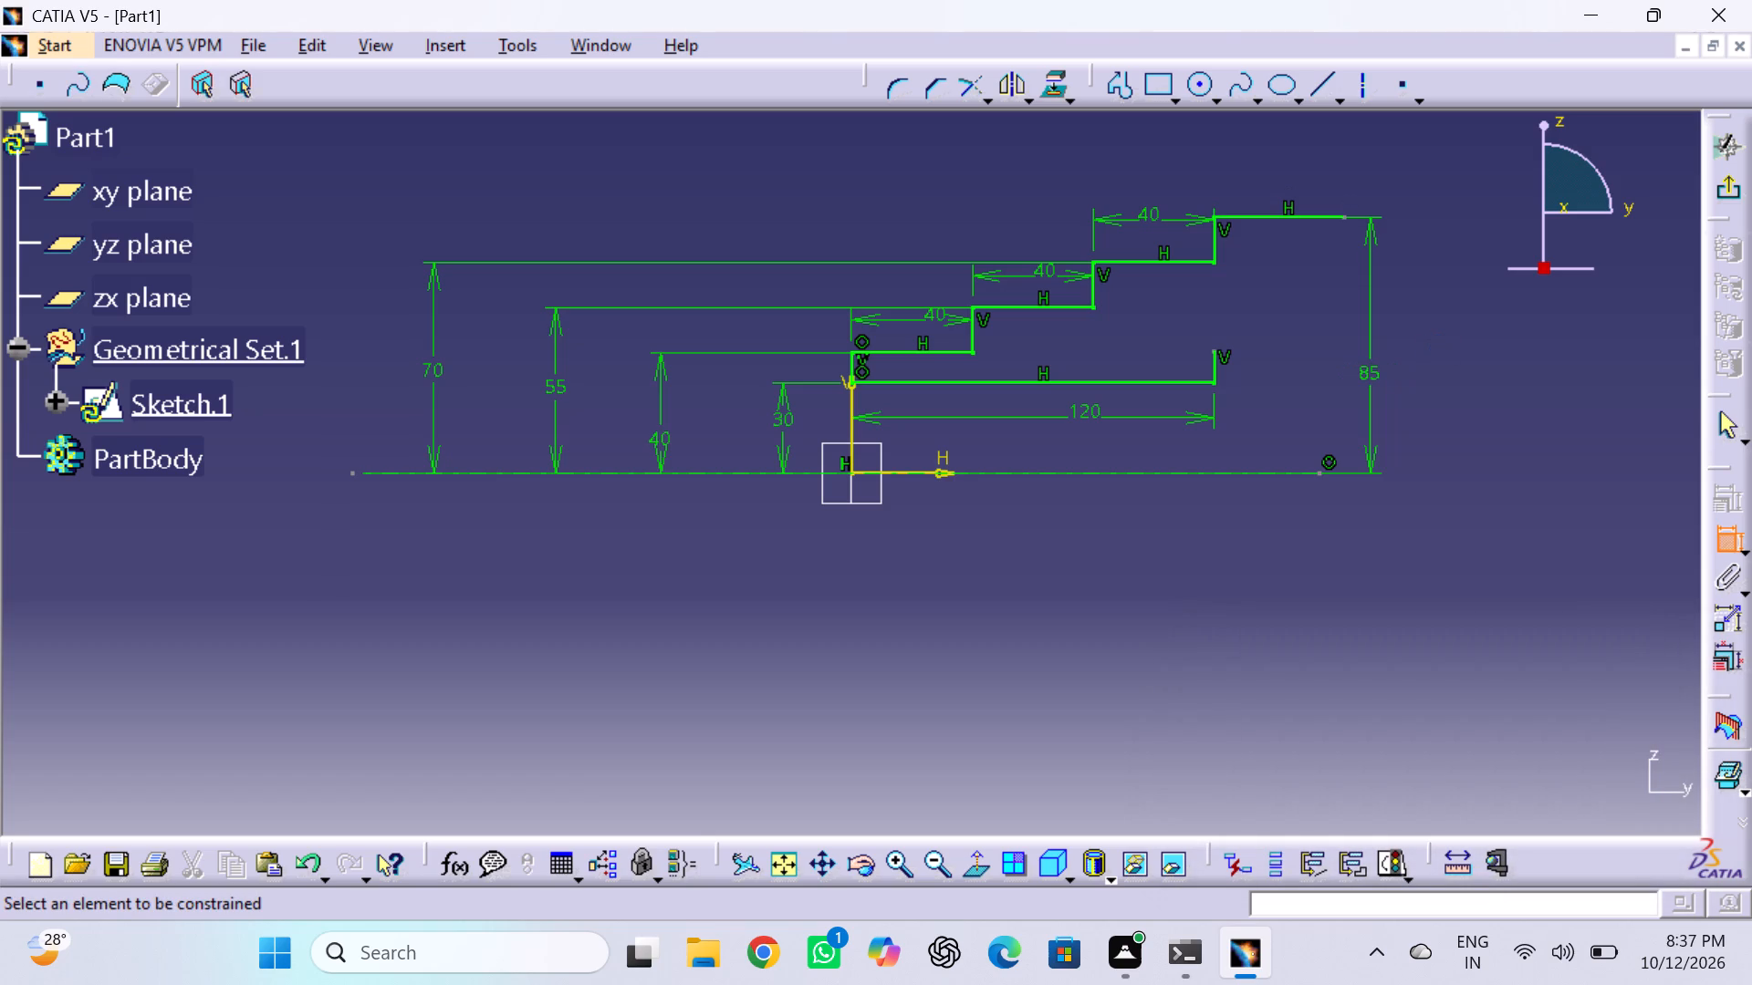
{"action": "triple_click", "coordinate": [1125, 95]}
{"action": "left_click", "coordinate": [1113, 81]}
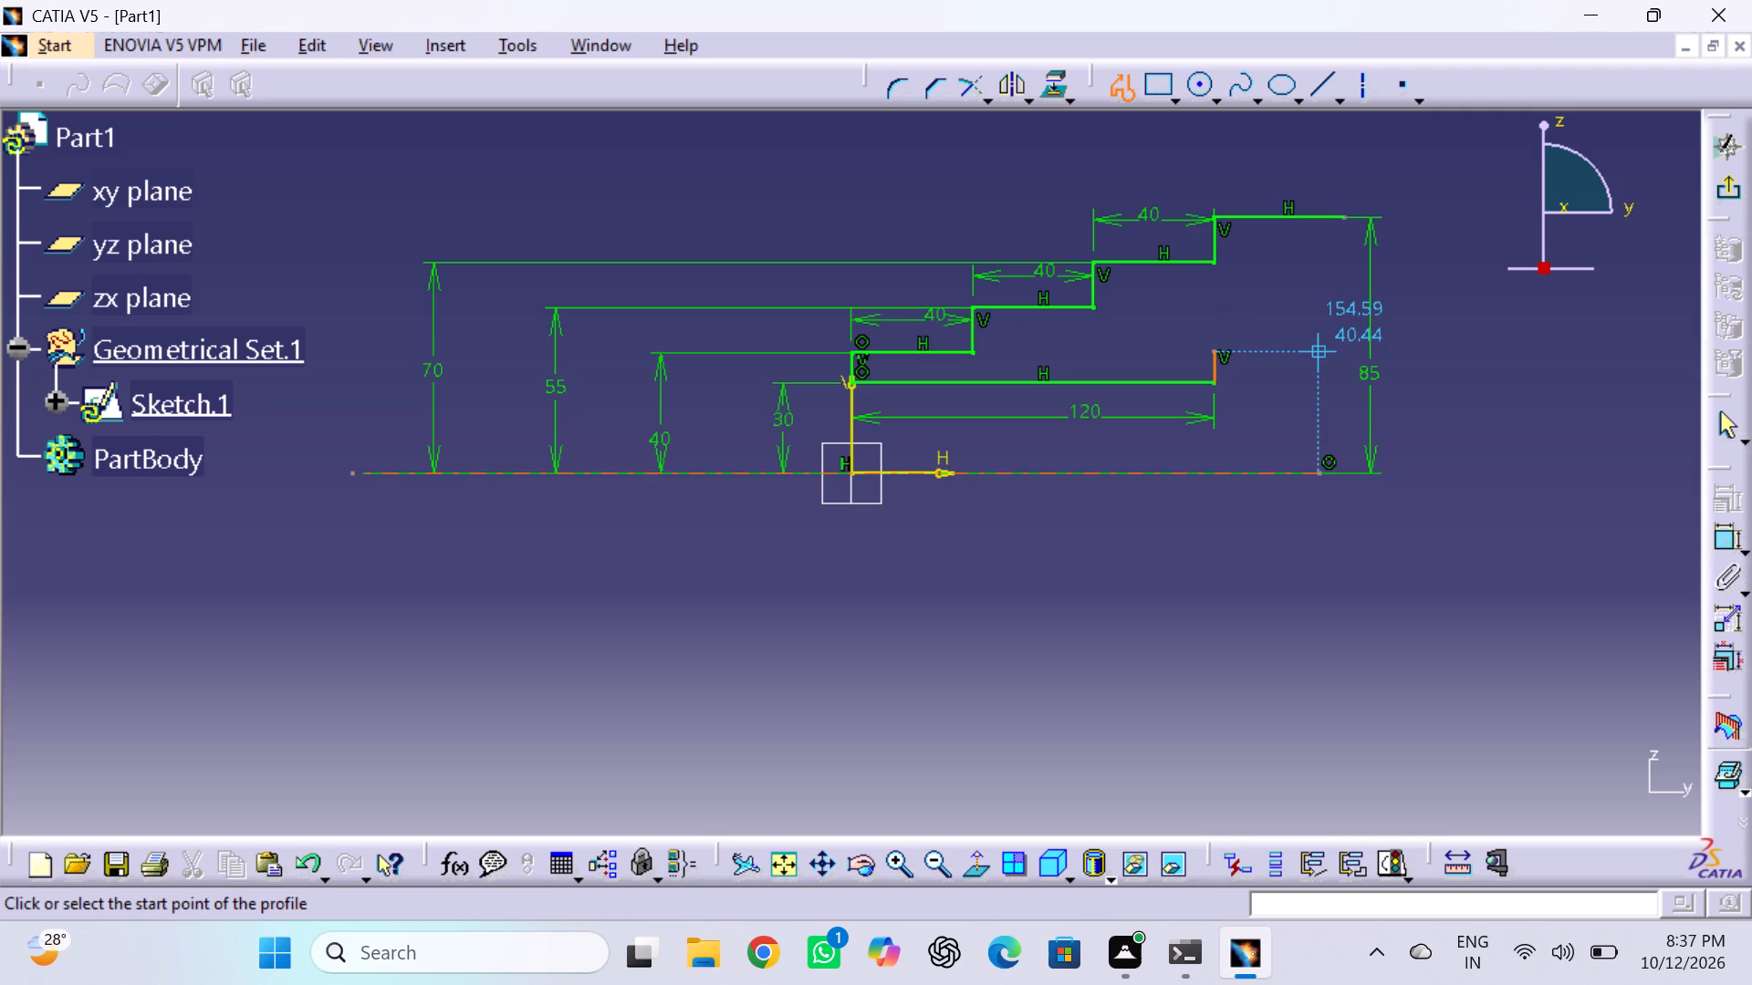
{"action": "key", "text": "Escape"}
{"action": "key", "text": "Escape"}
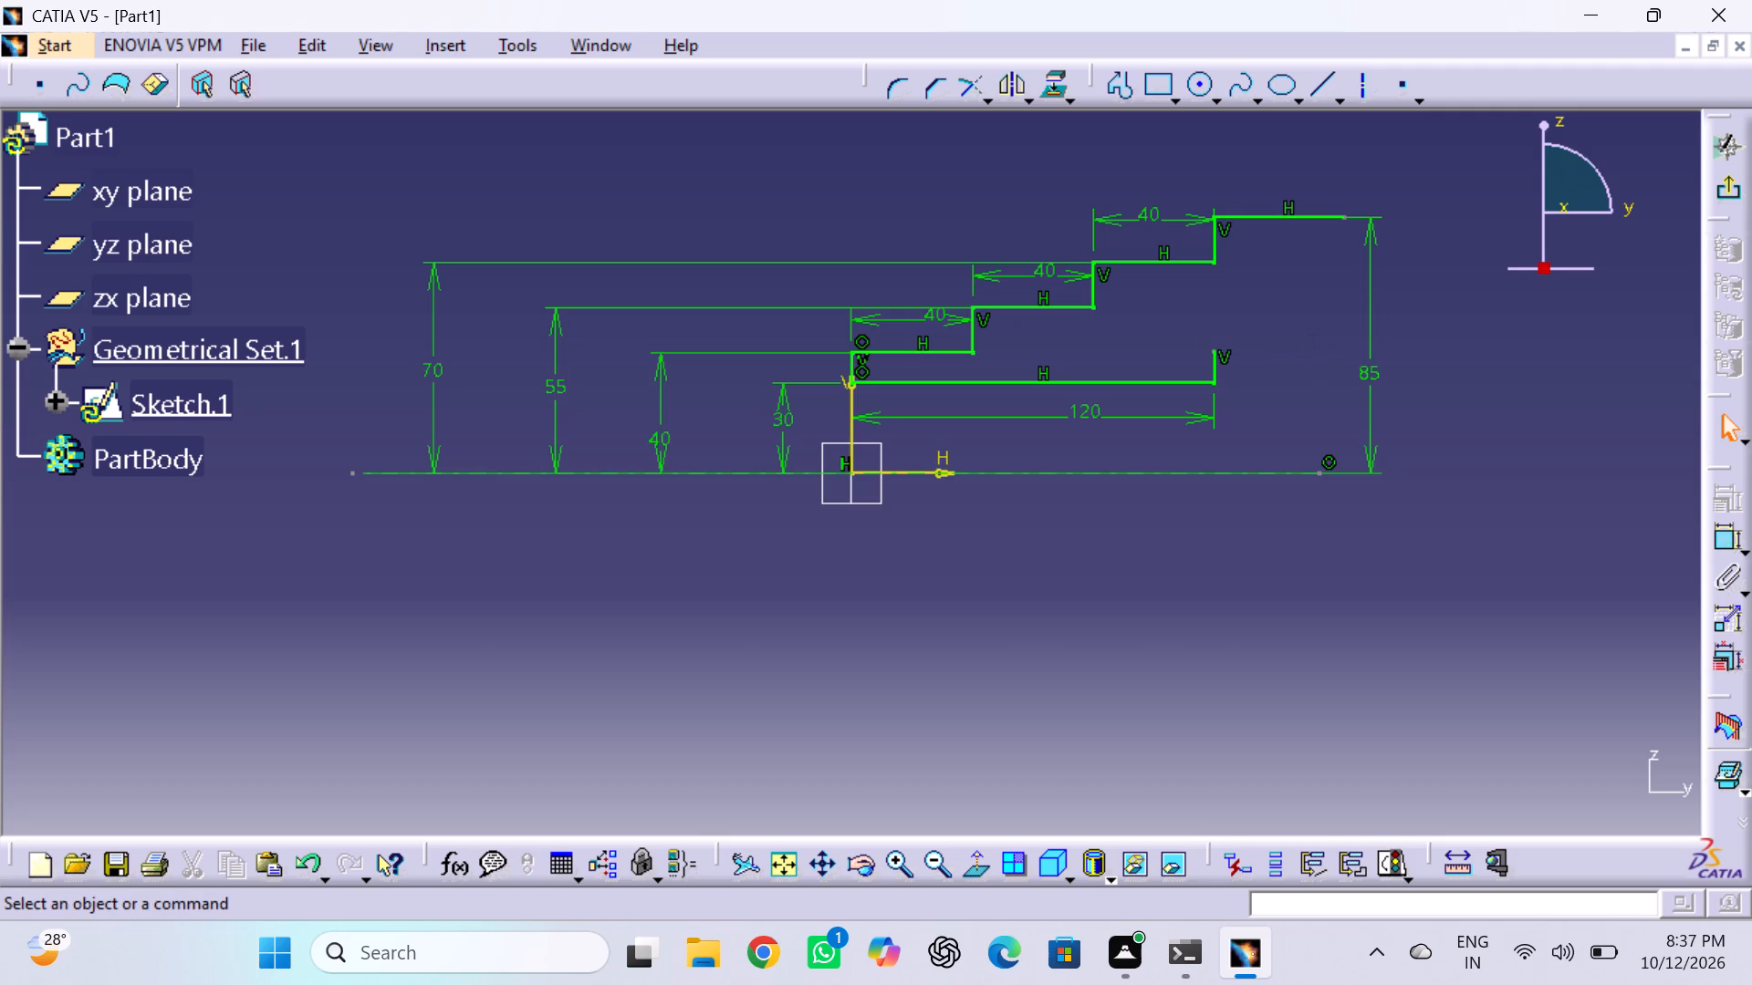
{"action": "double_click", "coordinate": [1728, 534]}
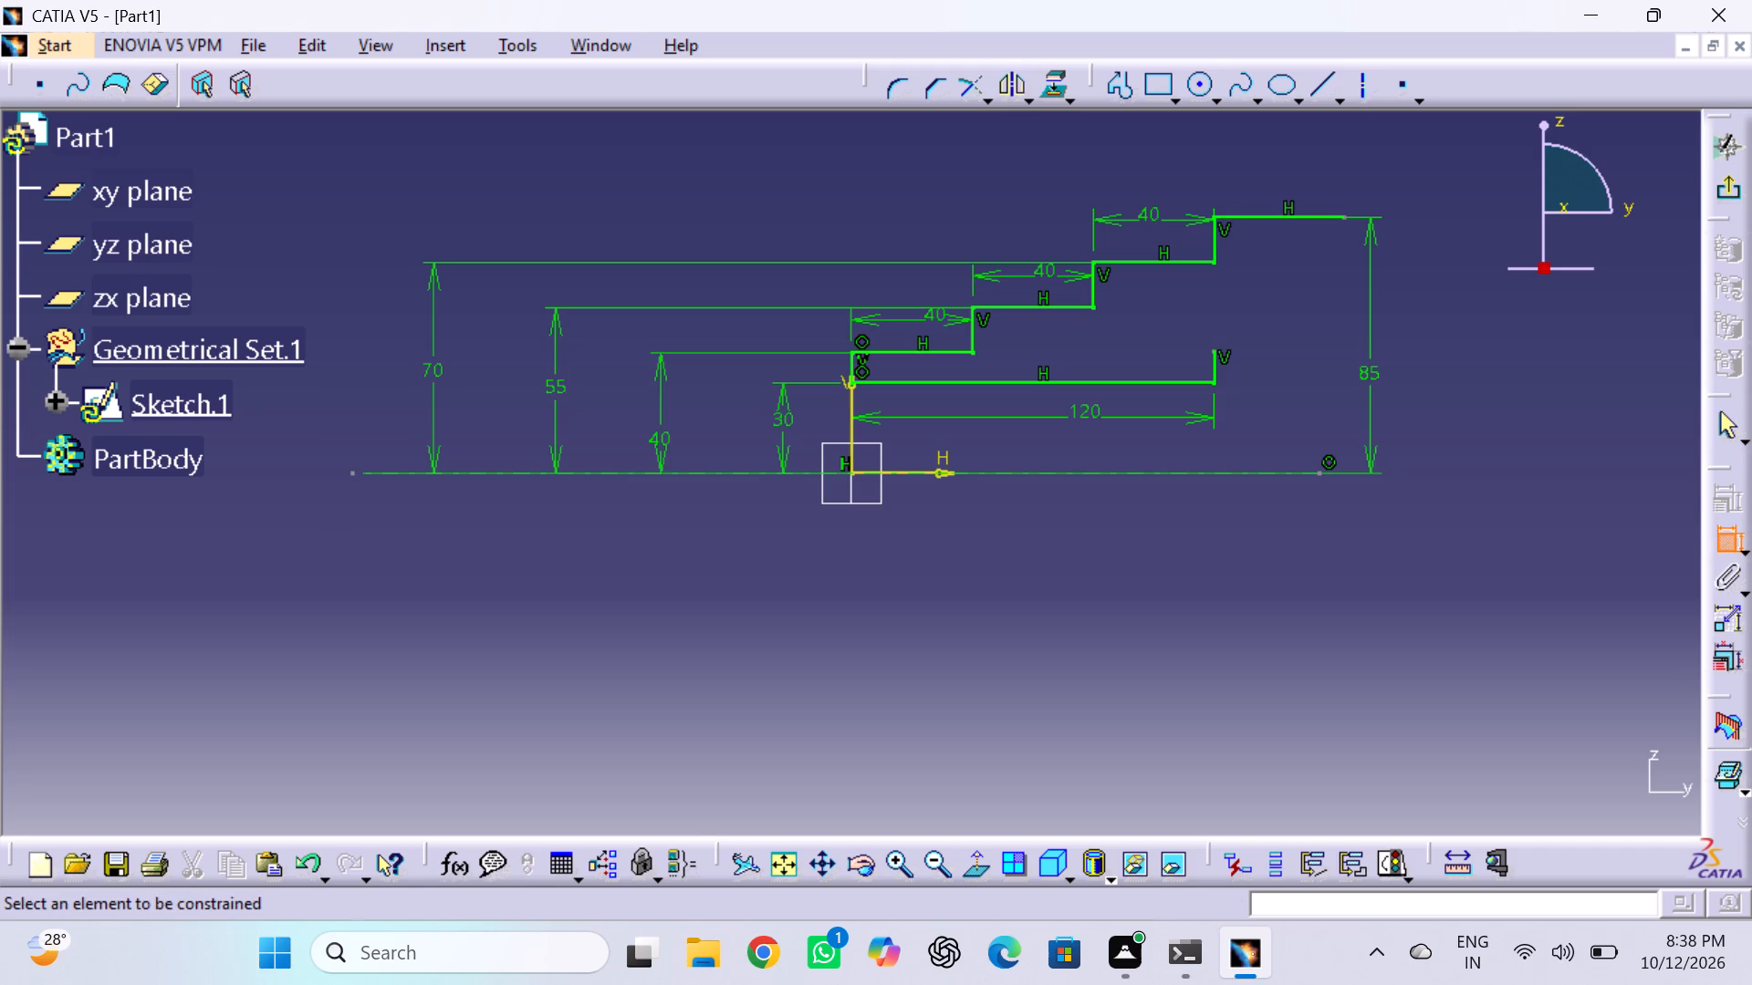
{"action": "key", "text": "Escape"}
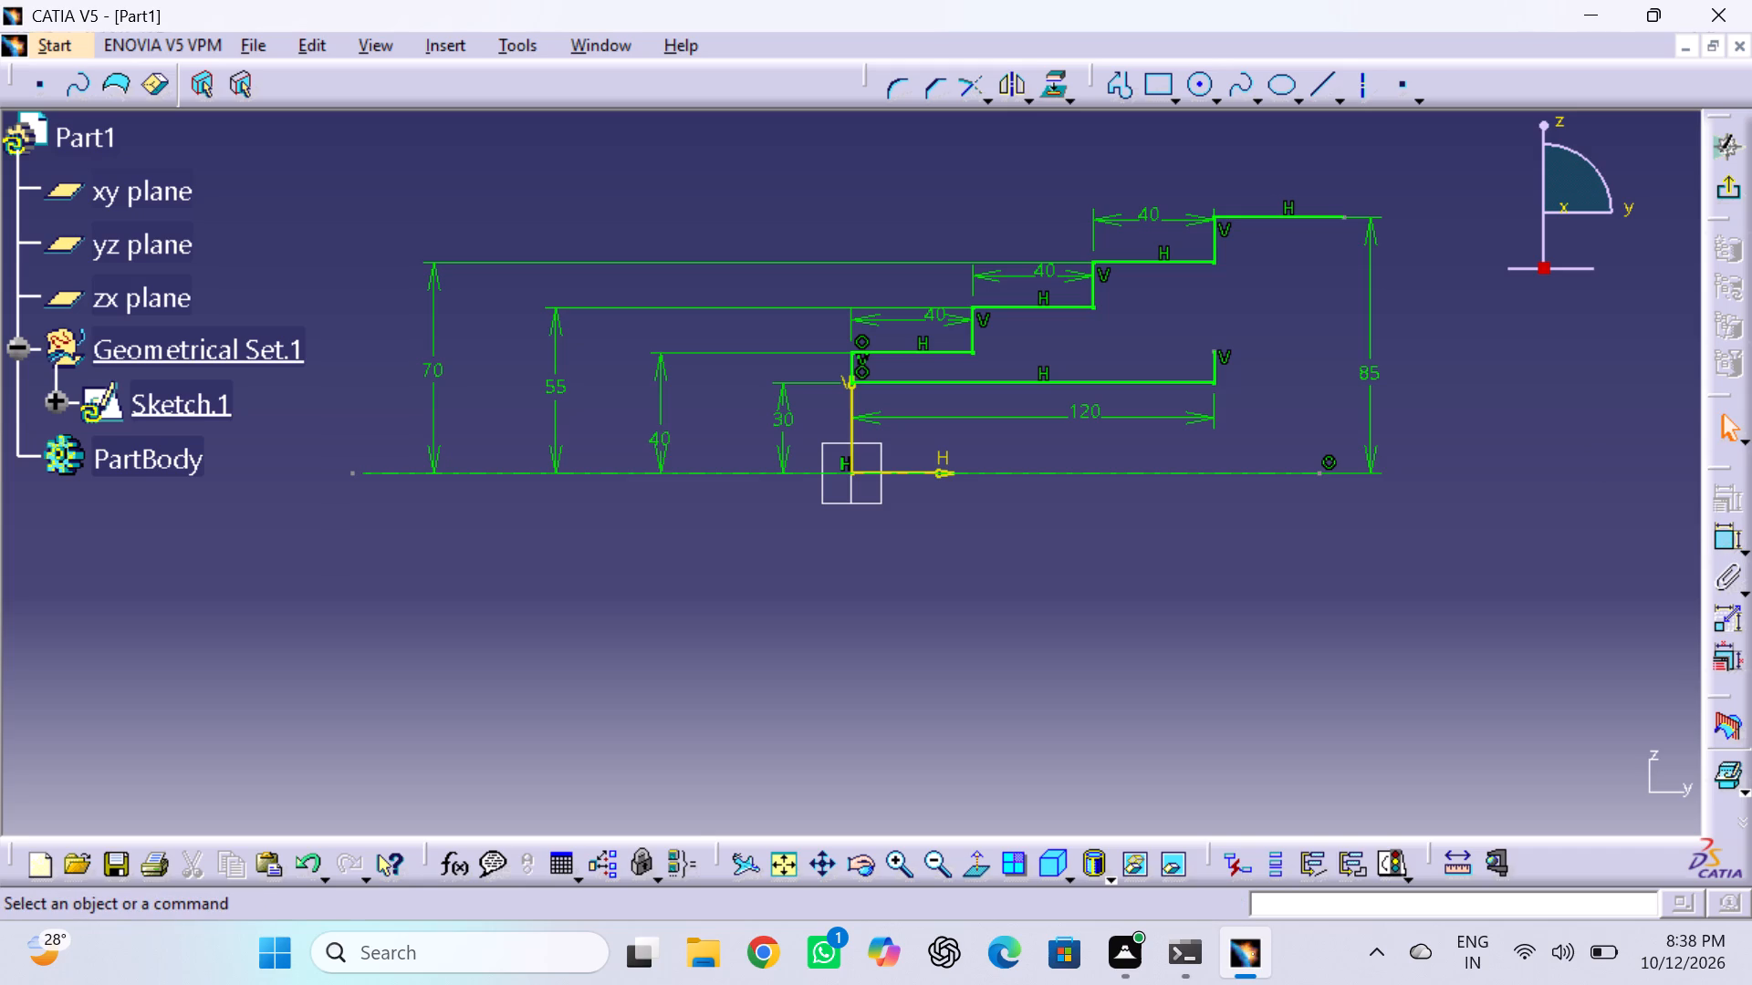
Delete the short vertical line at the outer end of the 120 mm line.
{"action": "left_click", "coordinate": [1215, 360]}
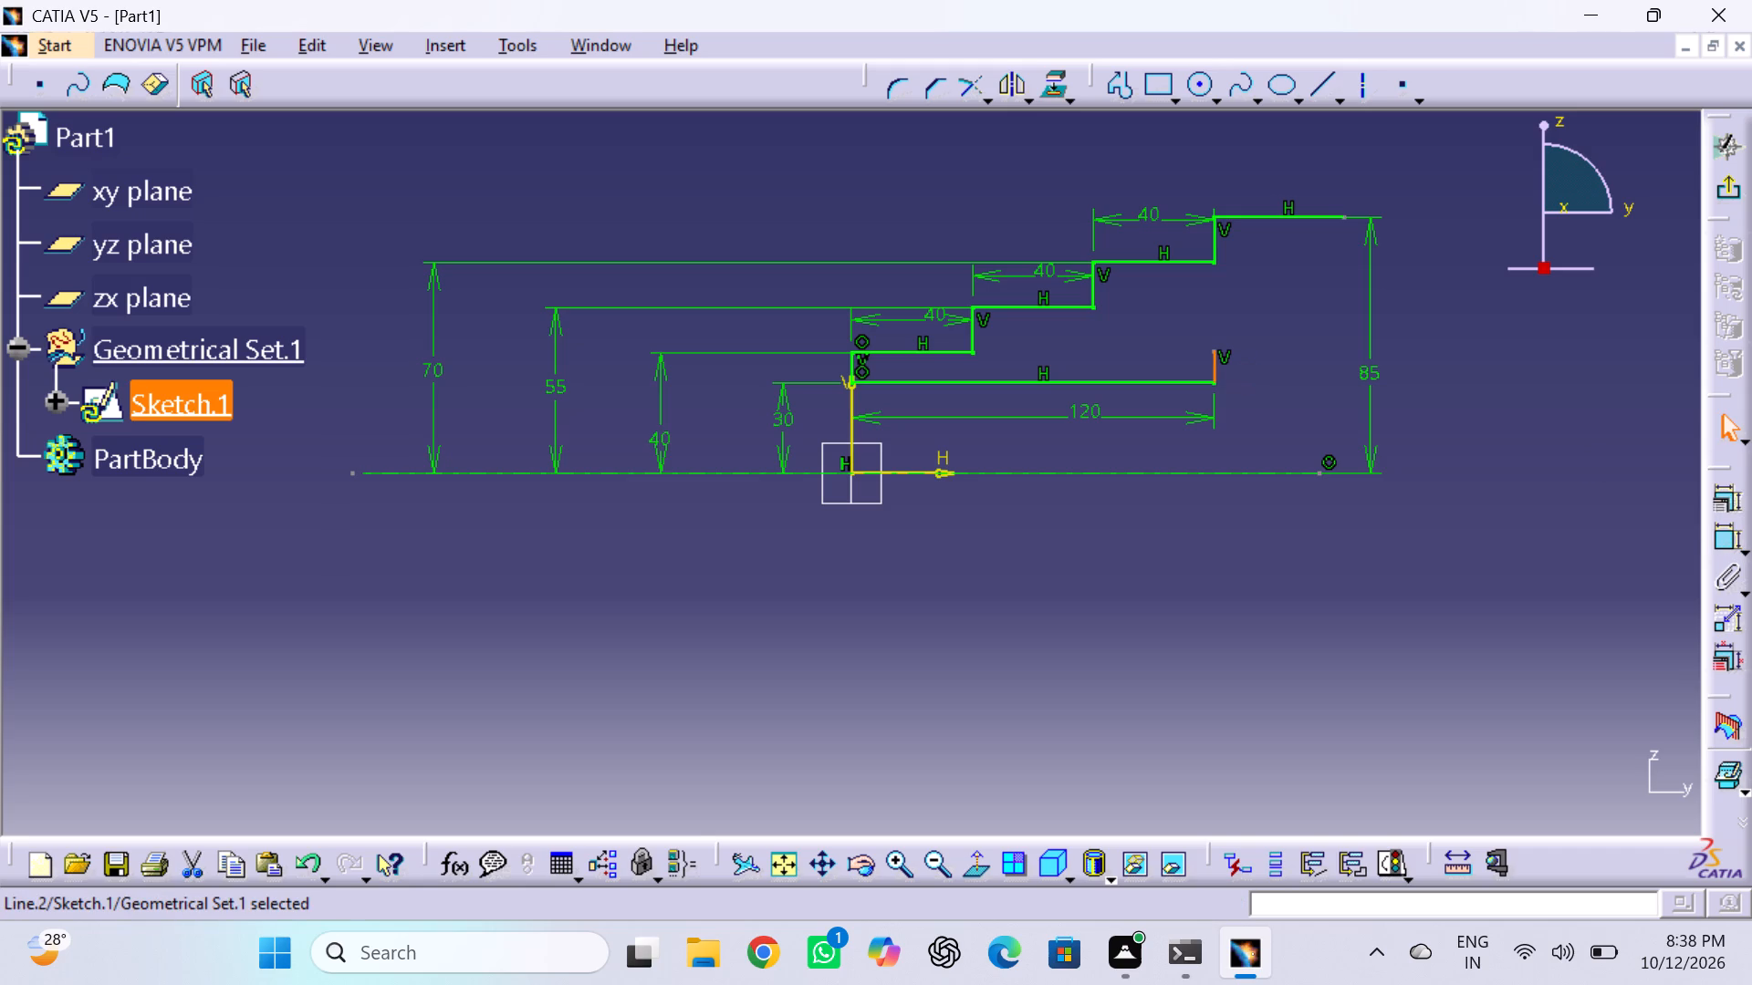
{"action": "key", "text": "Delete"}
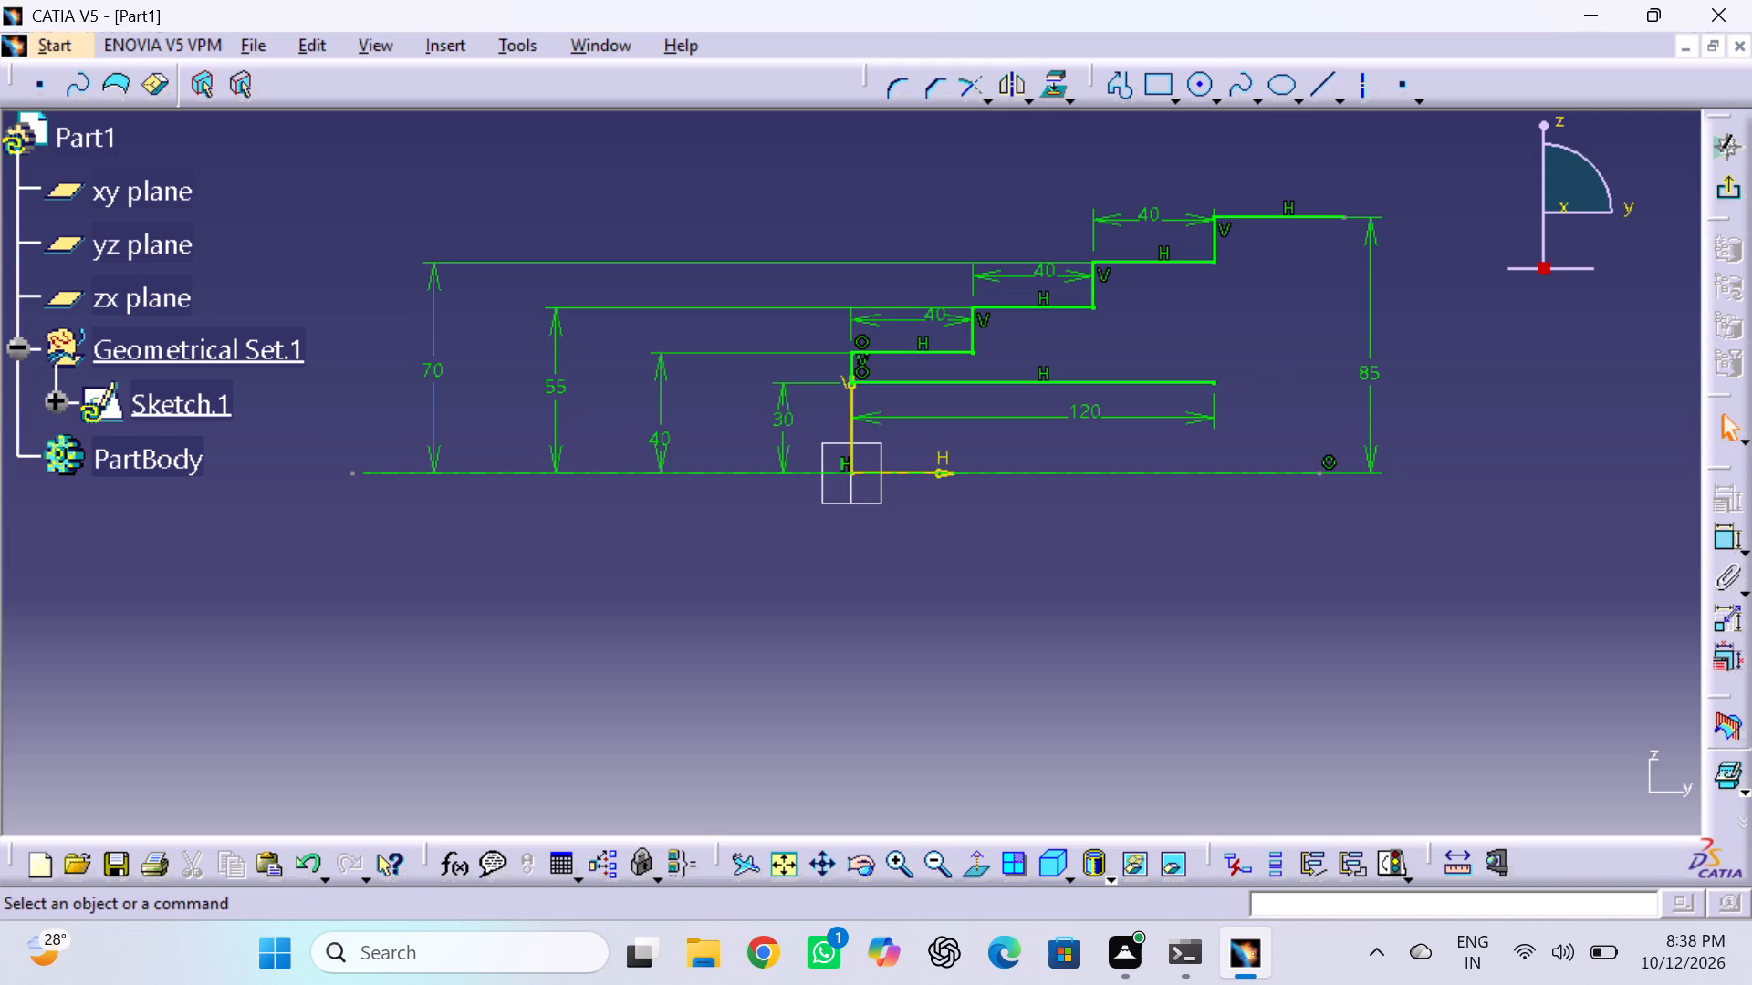
Draw a profile from the 120 mm line's outer end: about 13 mm up, about 52 mm horizontally inward, and about 6 mm up.
{"action": "left_click", "coordinate": [1128, 82]}
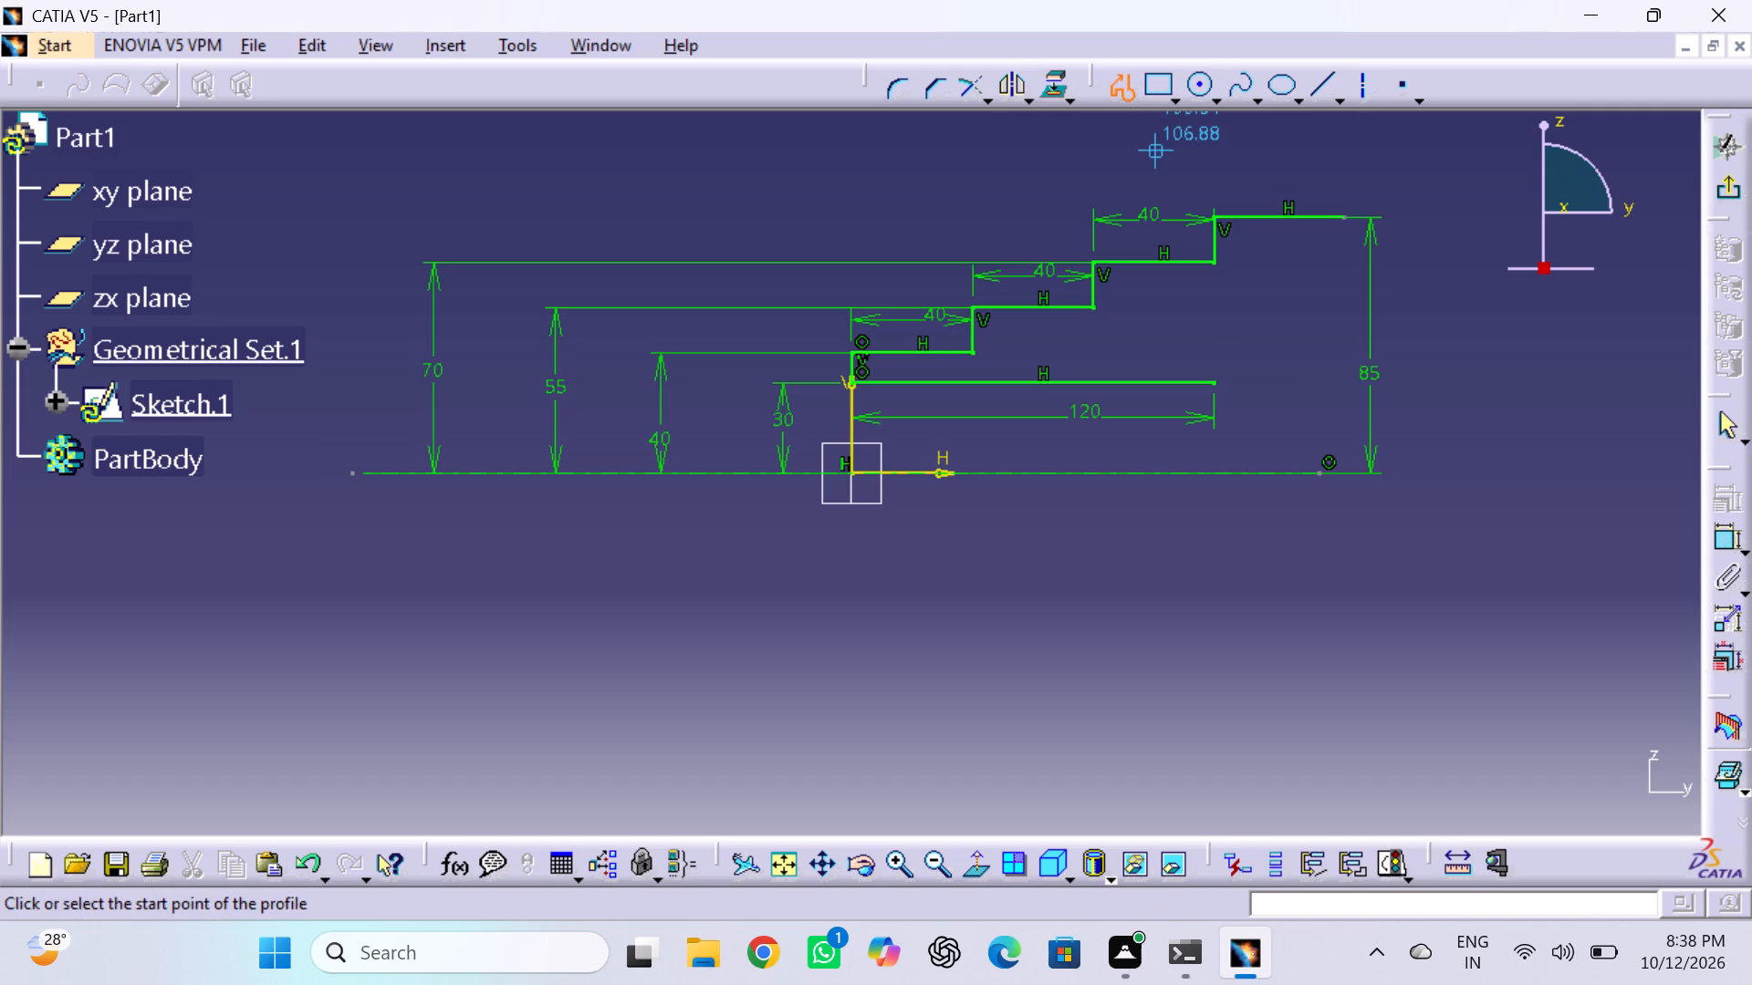
{"action": "left_click", "coordinate": [1211, 384]}
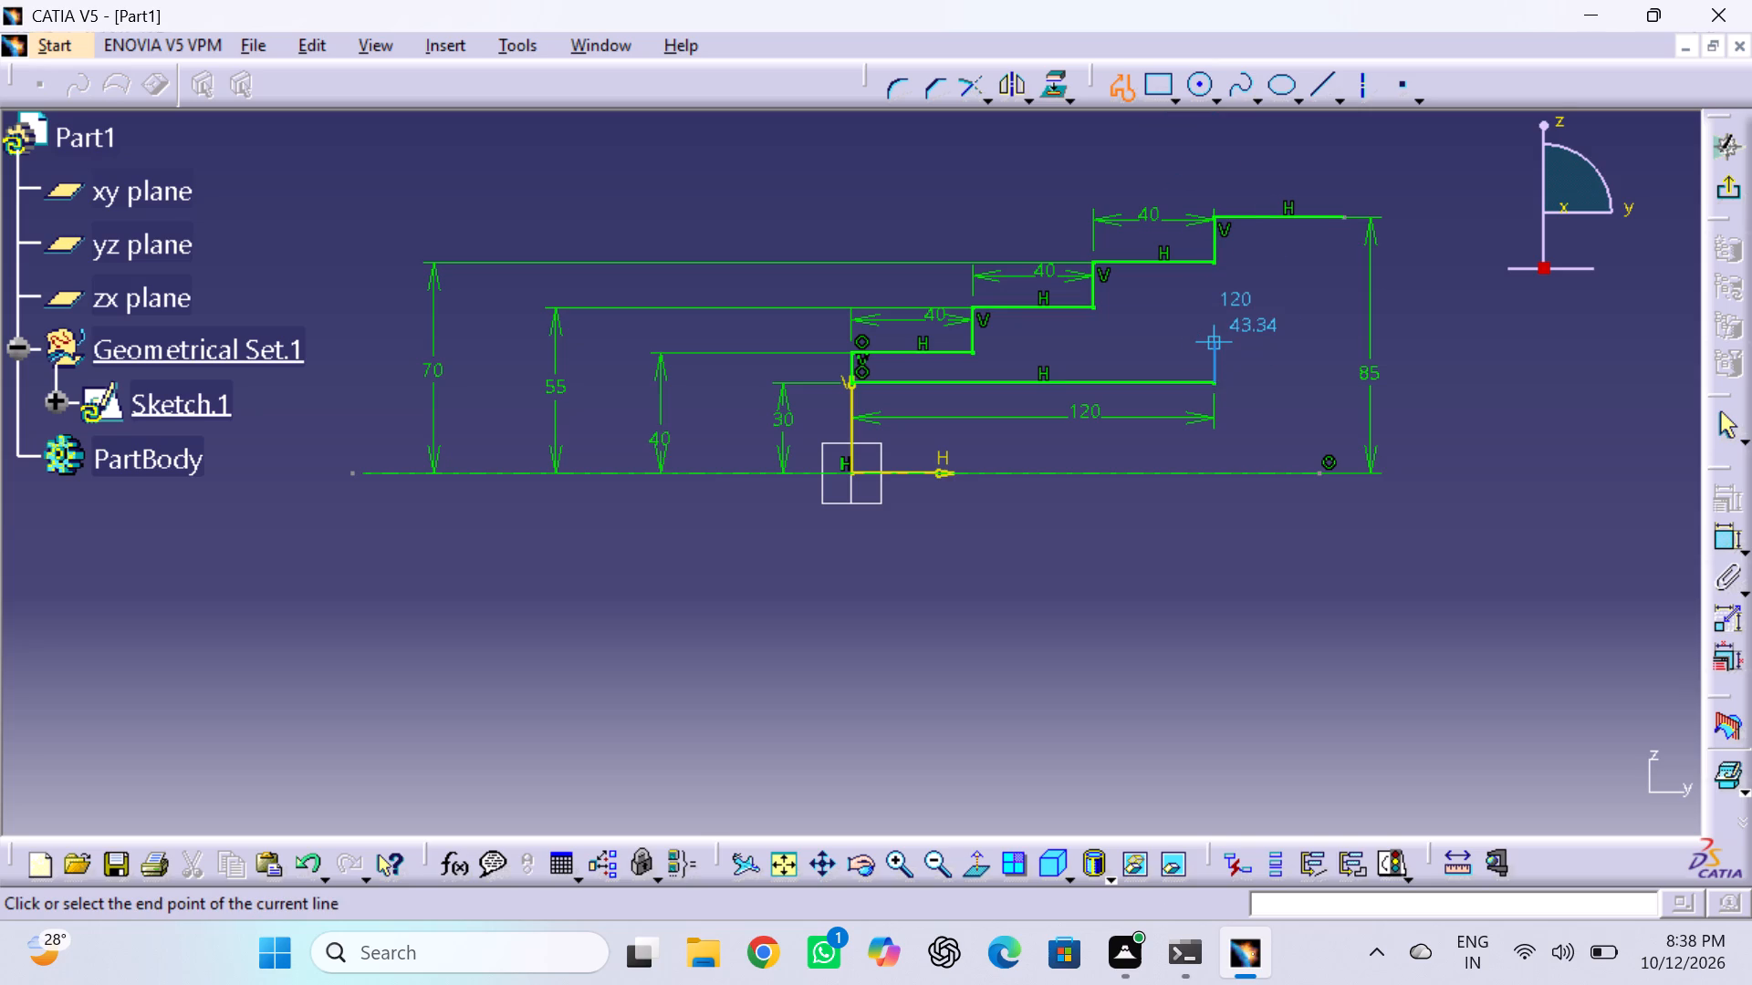
{"action": "left_click", "coordinate": [1209, 340]}
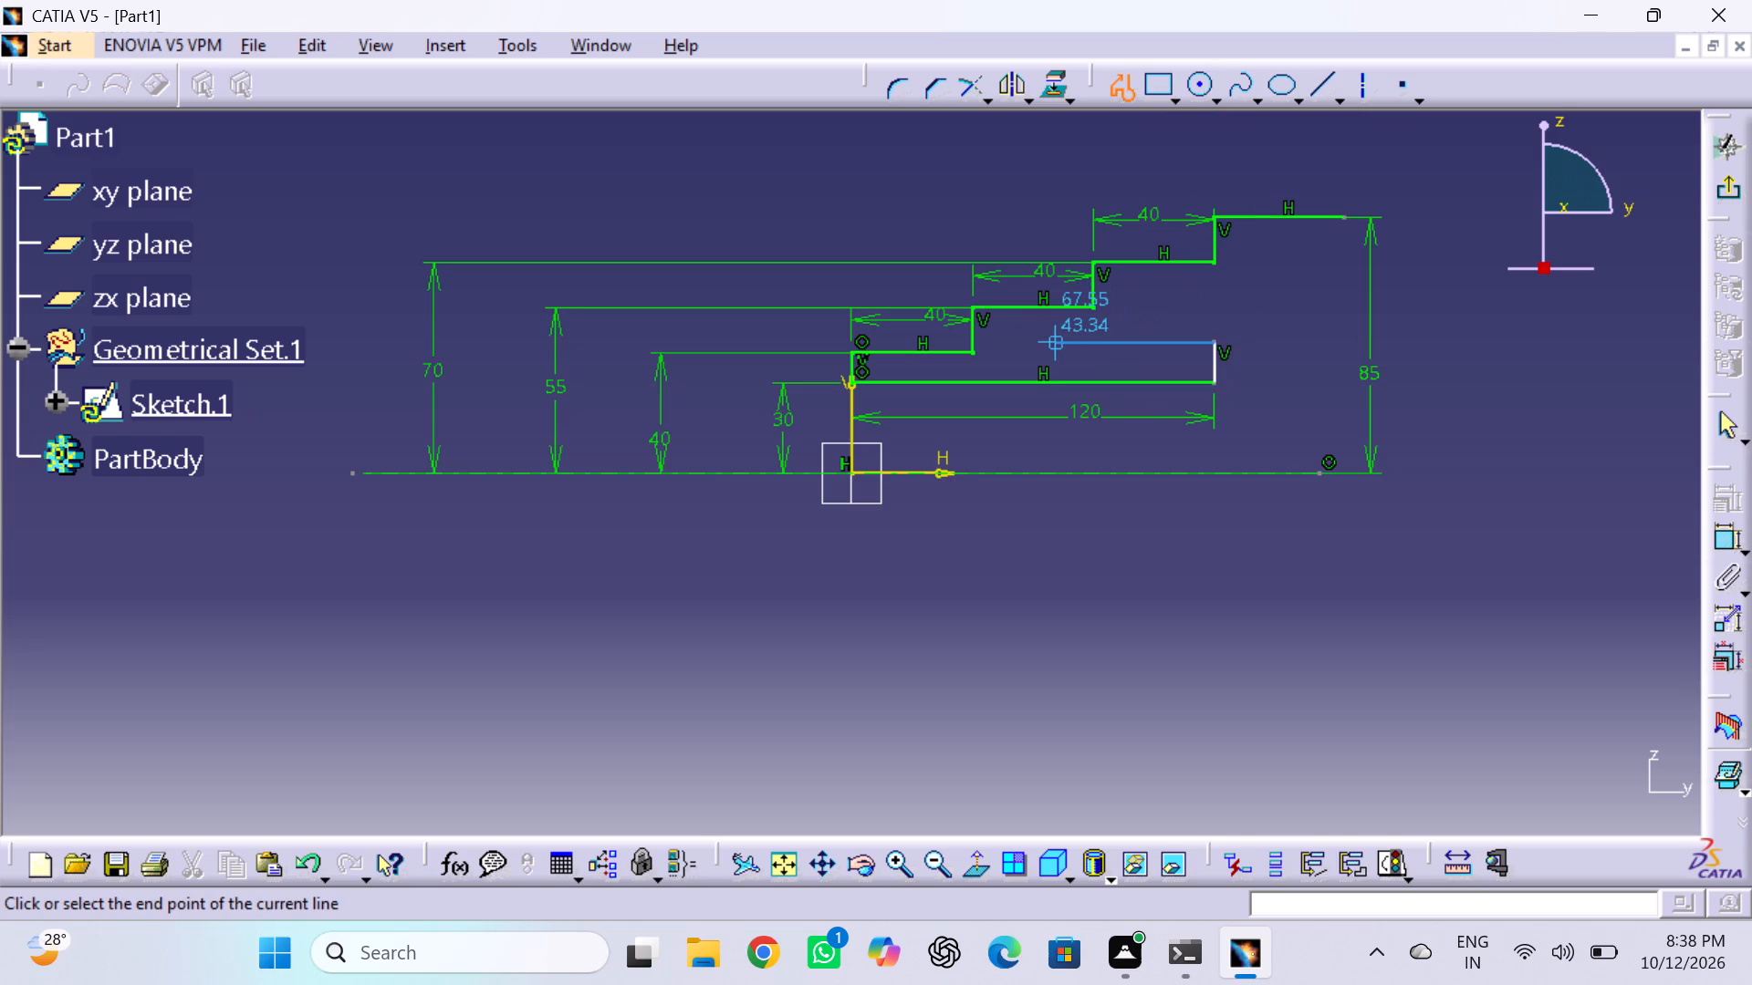
{"action": "left_click", "coordinate": [1054, 340]}
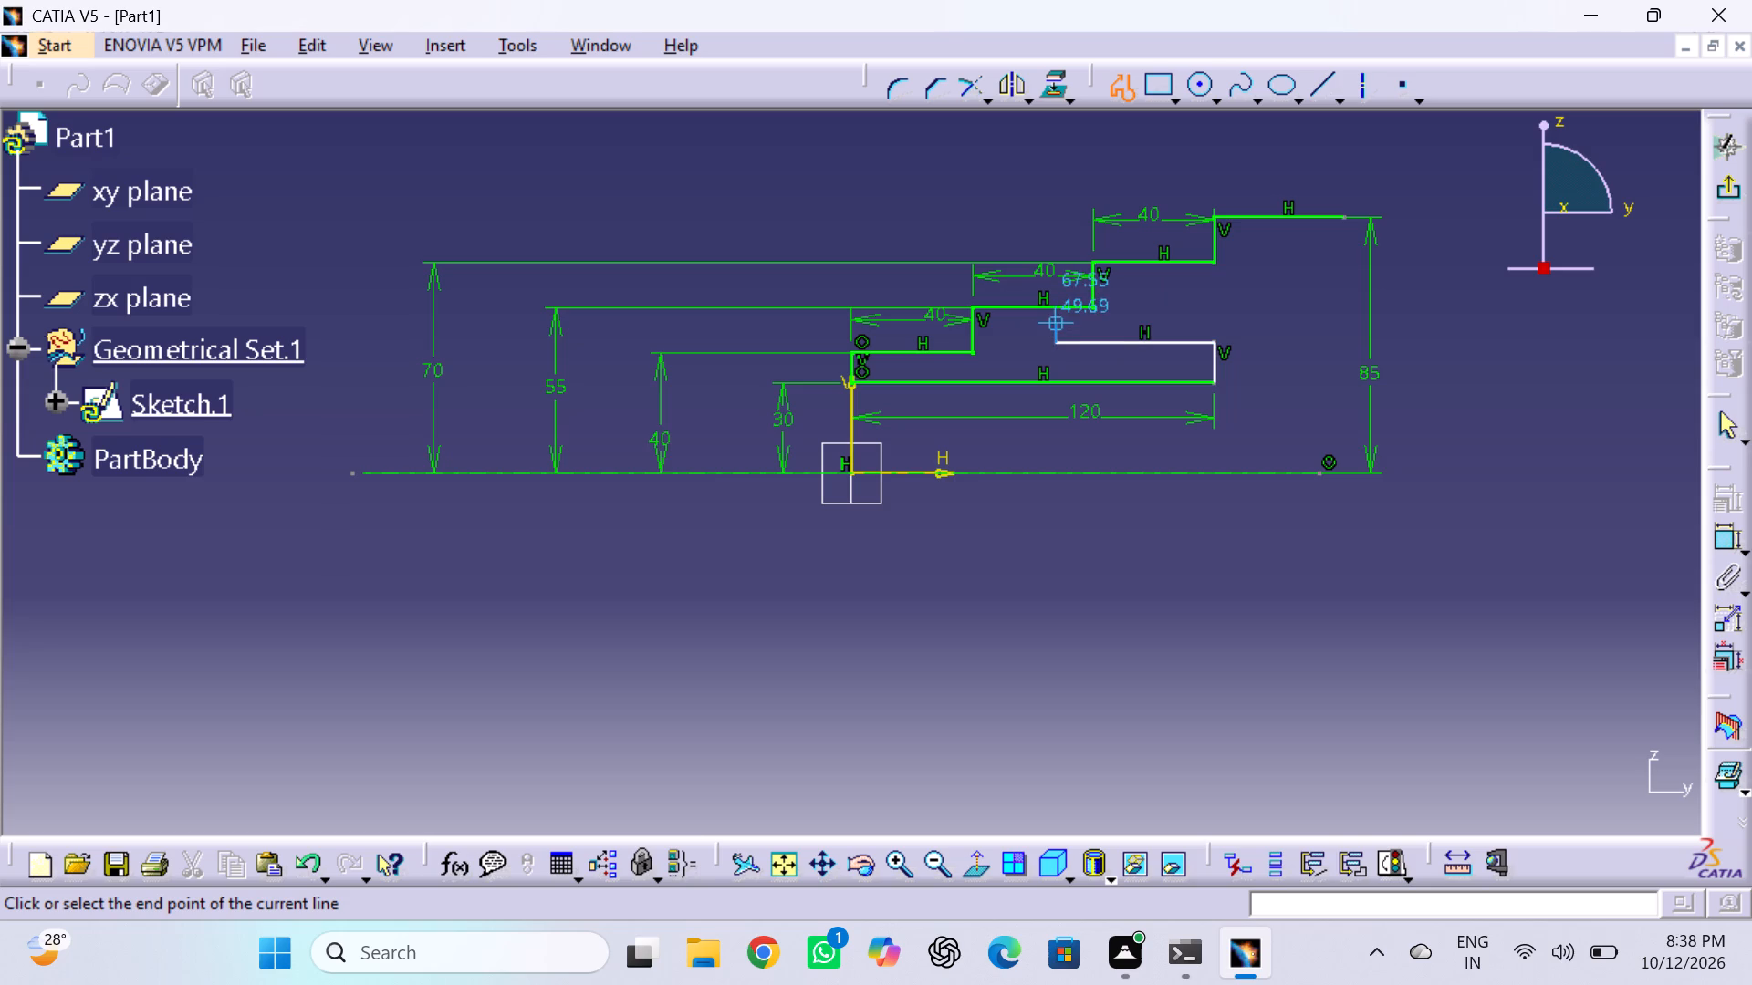
{"action": "double_click", "coordinate": [1060, 320]}
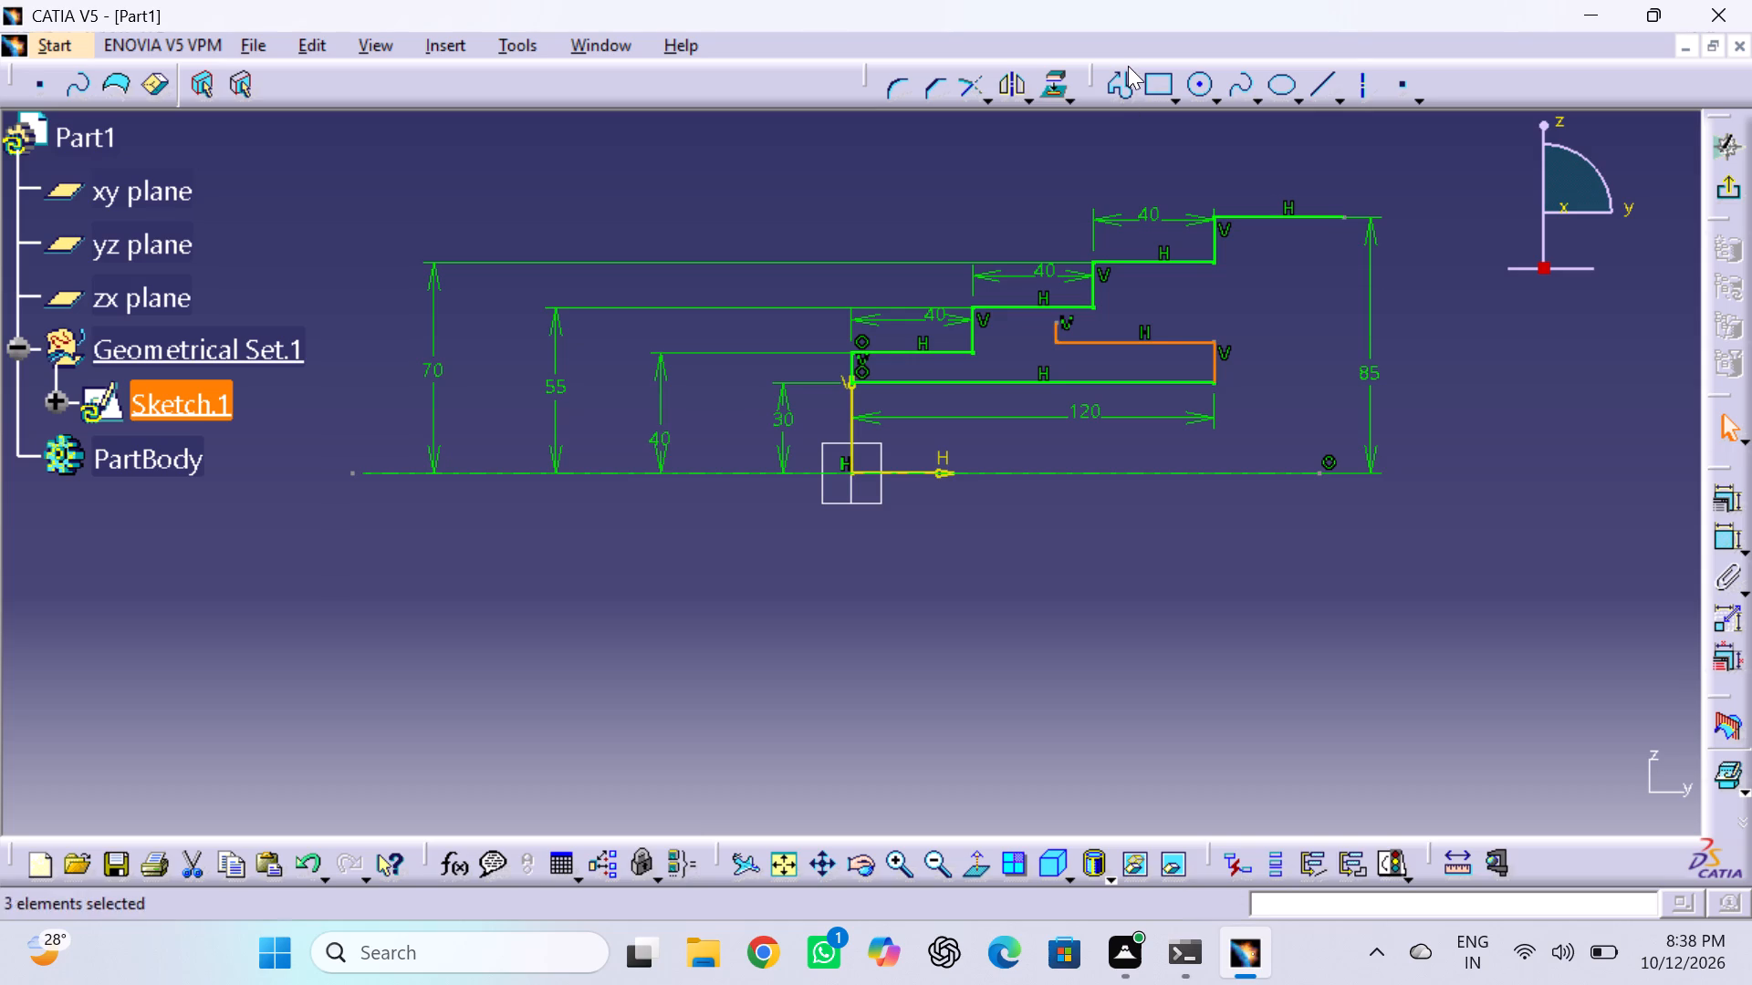
Continue the inner stepped profile outward with horizontals of about 23, 39 and 34 mm, joining it to the topmost line's outer end.
{"action": "double_click", "coordinate": [1113, 85]}
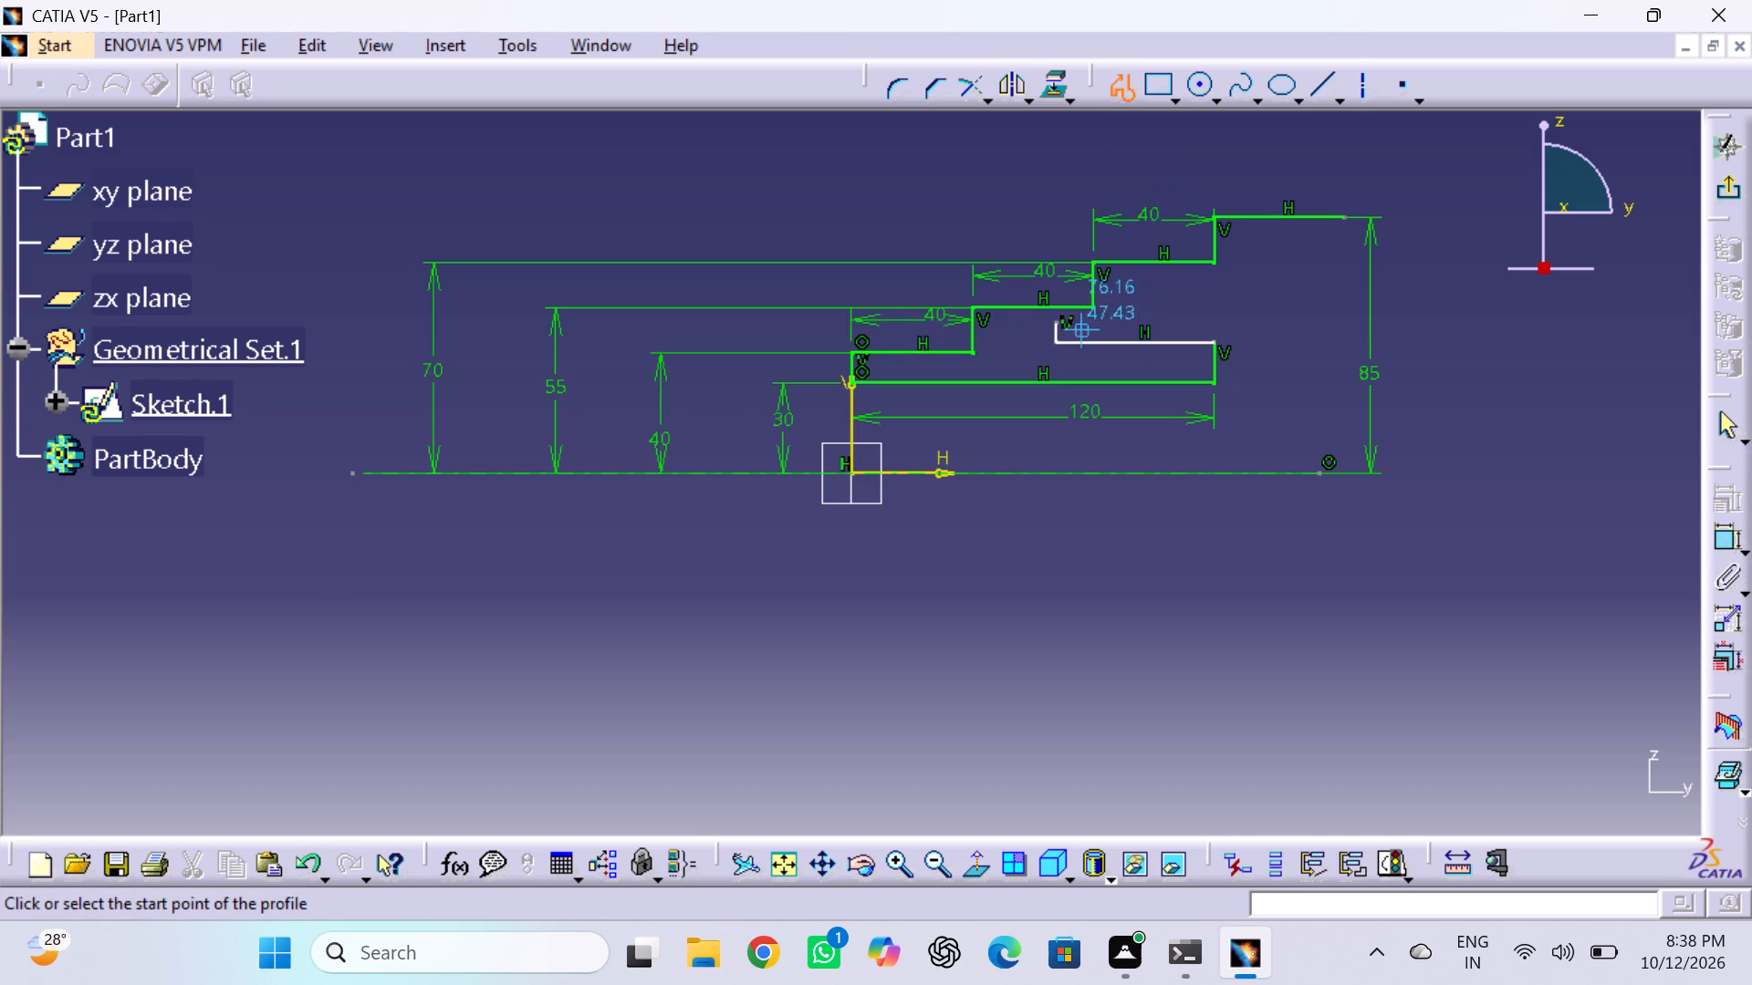
{"action": "double_click", "coordinate": [1058, 317]}
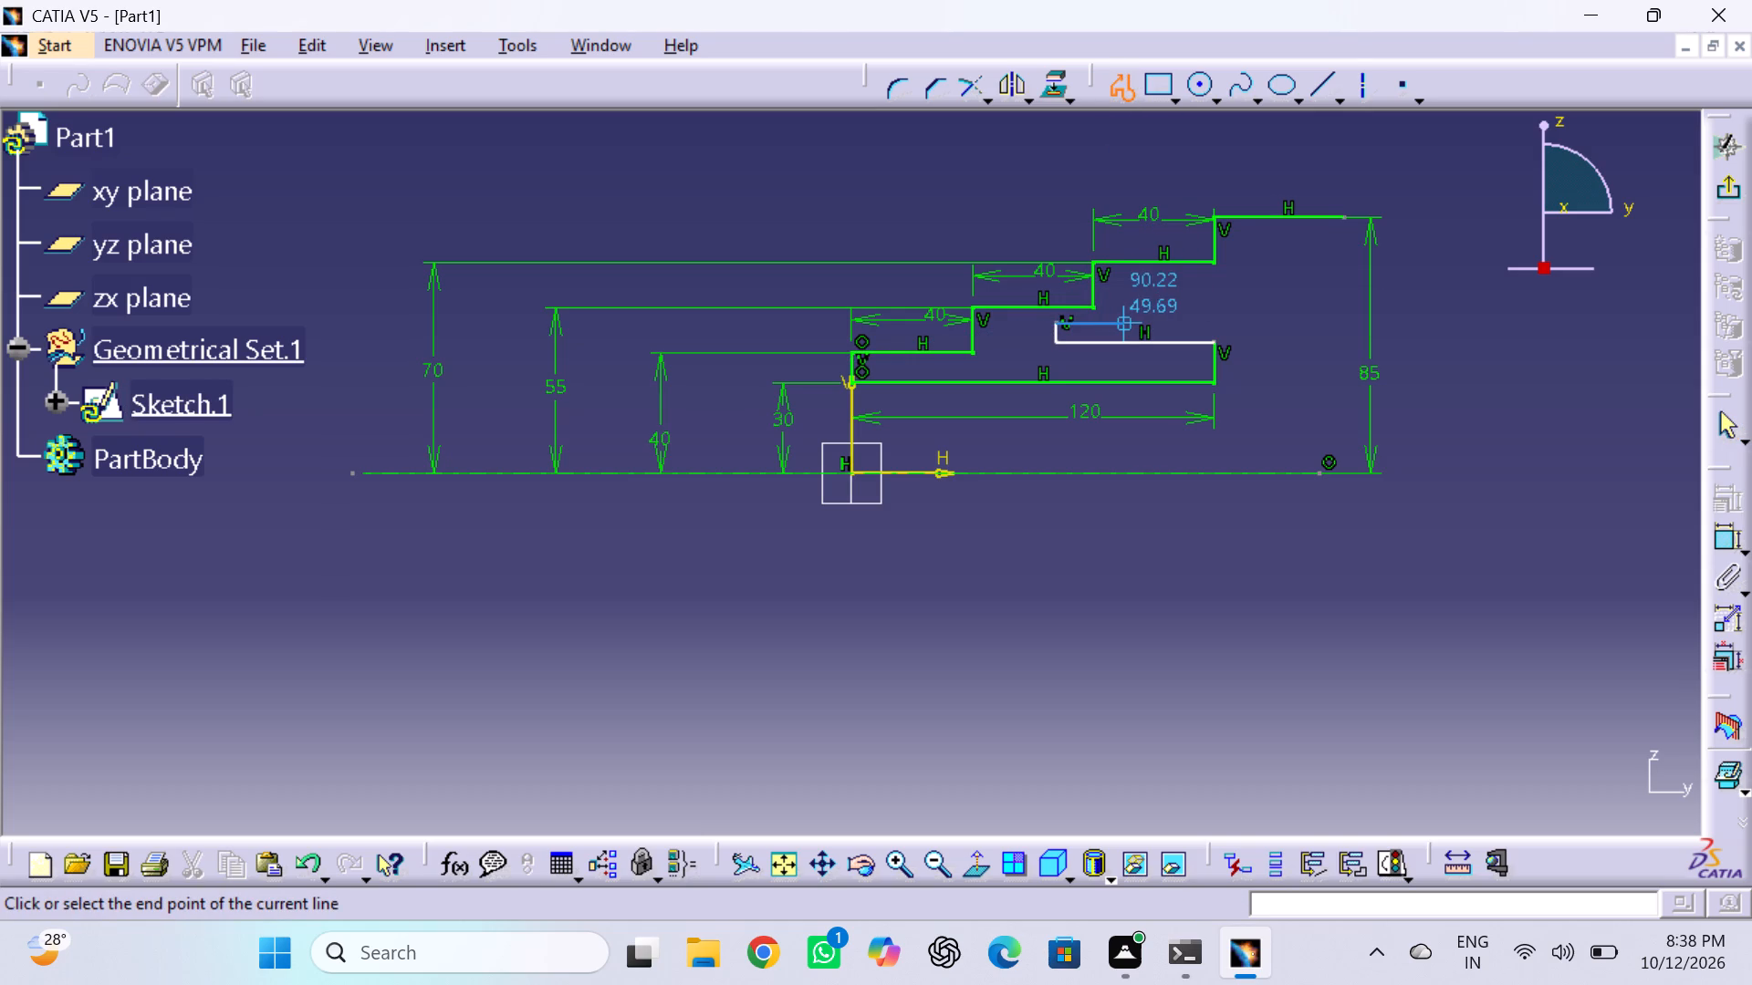
{"action": "left_click", "coordinate": [1124, 327]}
{"action": "left_click", "coordinate": [1124, 283]}
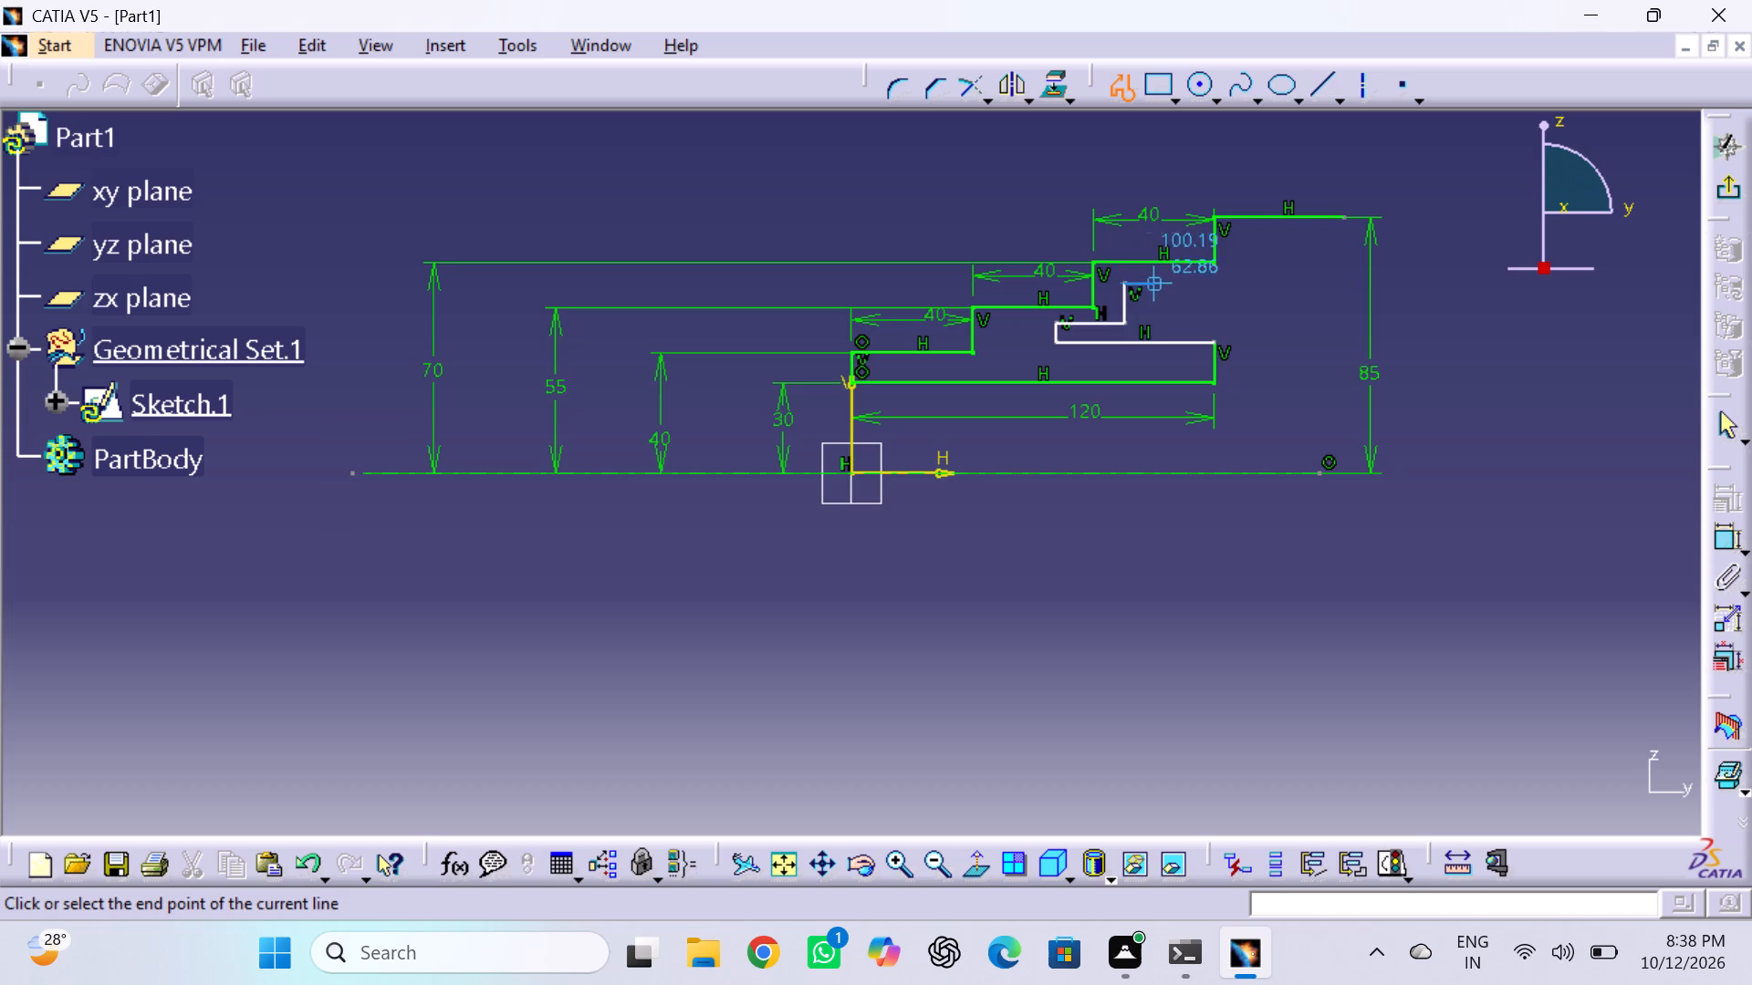
{"action": "left_click", "coordinate": [1241, 287]}
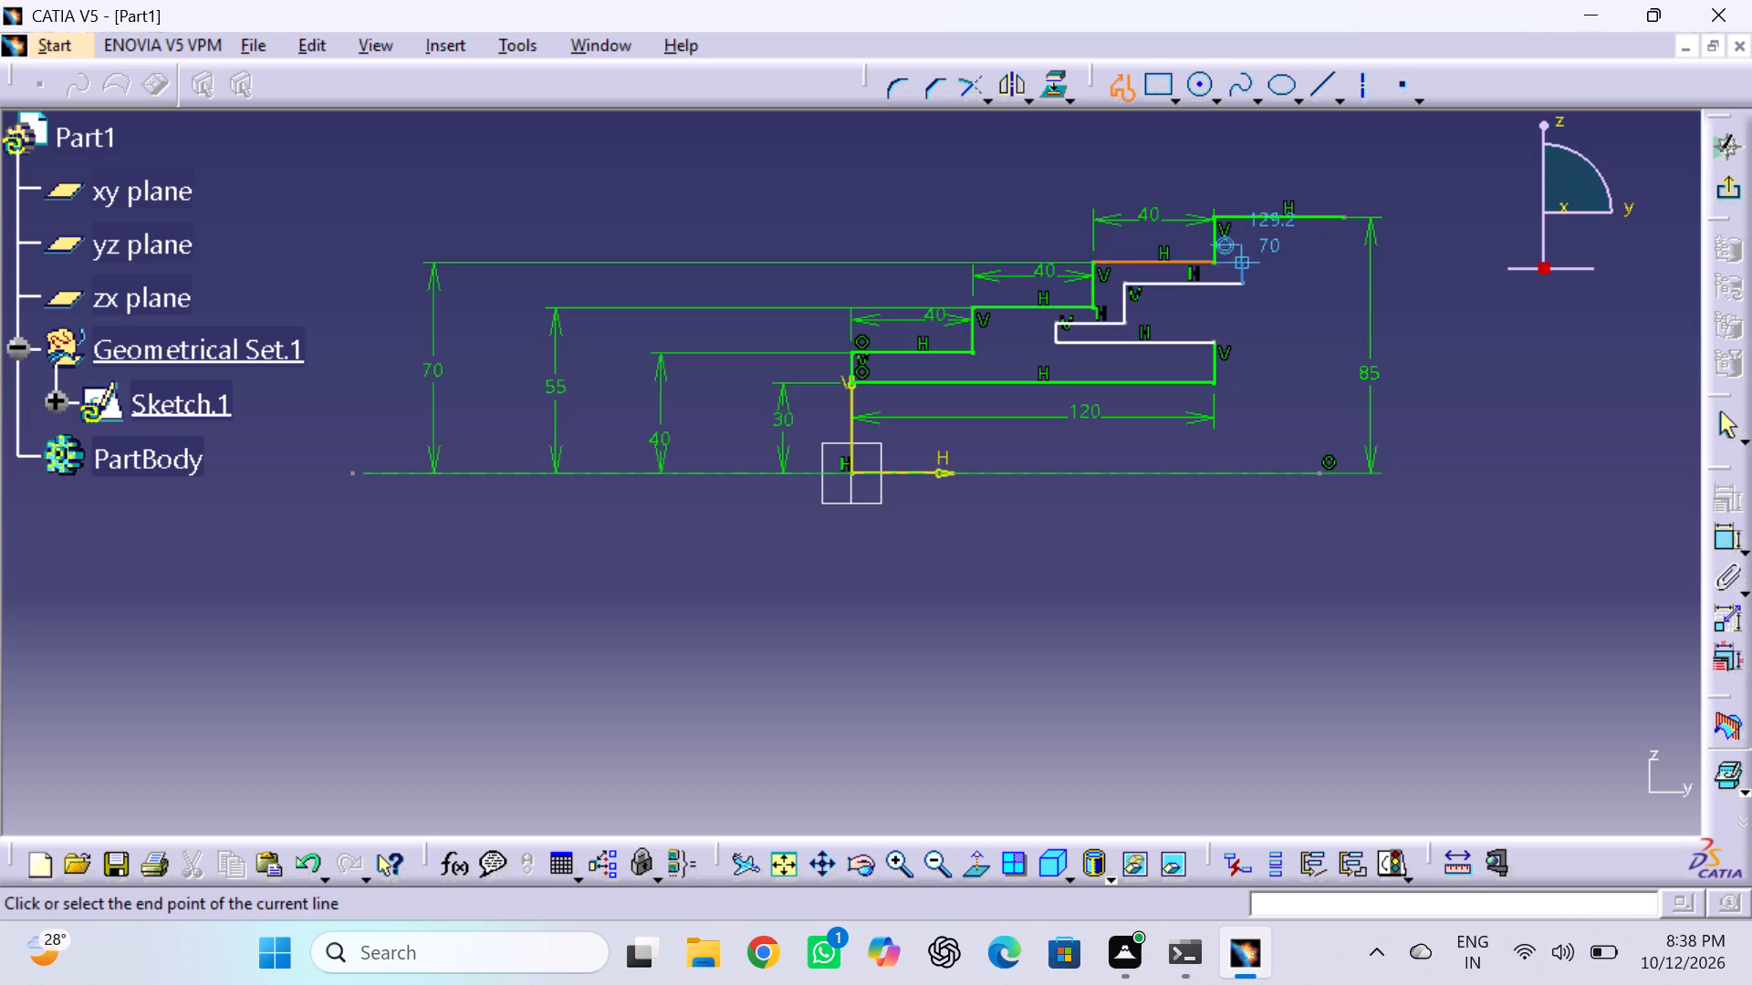
{"action": "left_click", "coordinate": [1246, 241]}
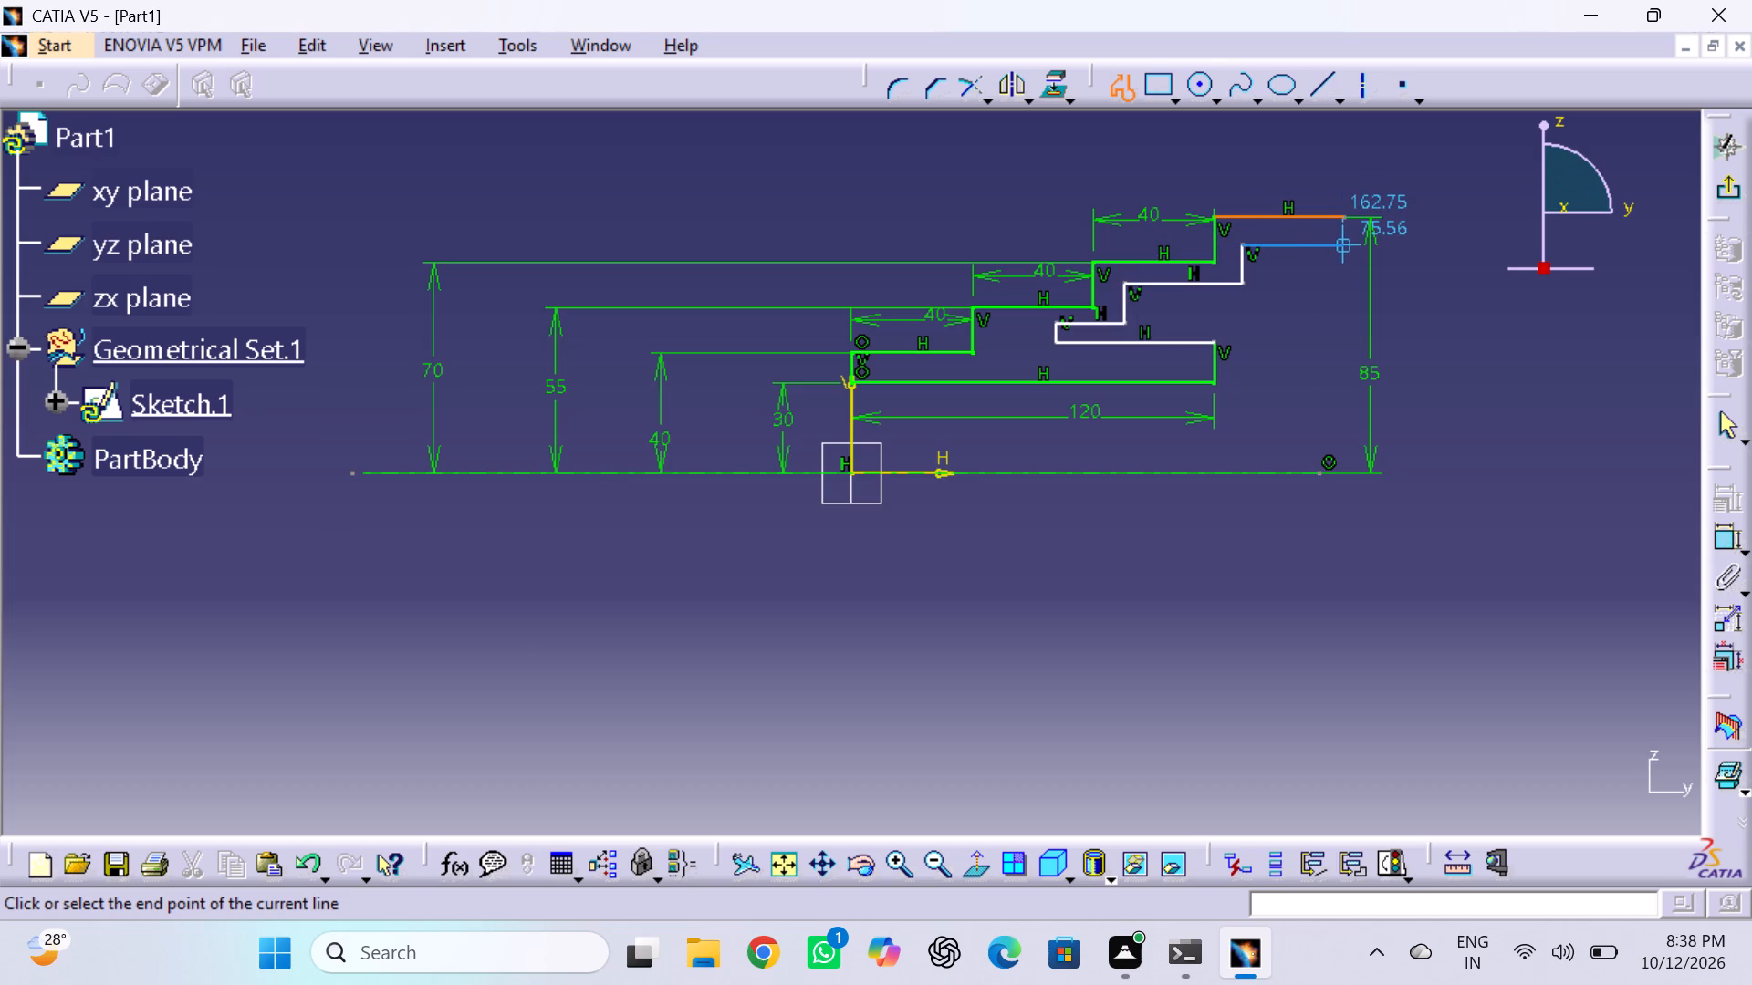
{"action": "left_click", "coordinate": [1340, 250]}
{"action": "left_click", "coordinate": [1338, 220]}
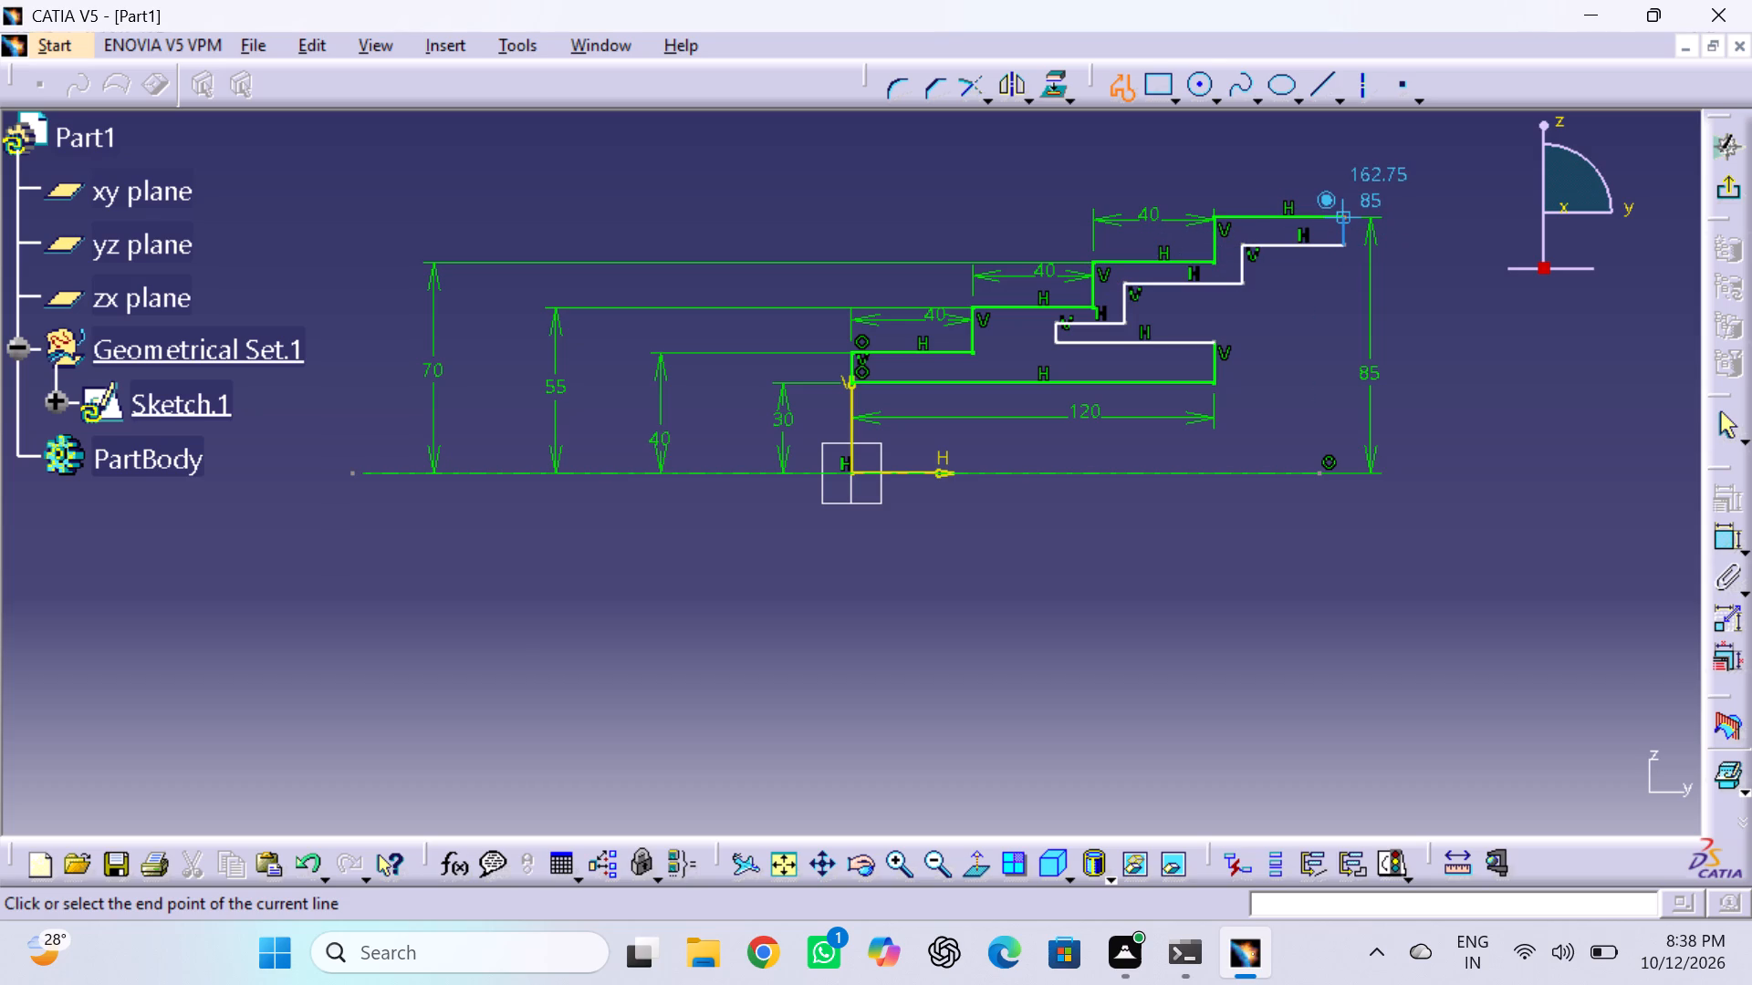
{"action": "left_click", "coordinate": [1726, 421]}
{"action": "left_click", "coordinate": [1586, 355]}
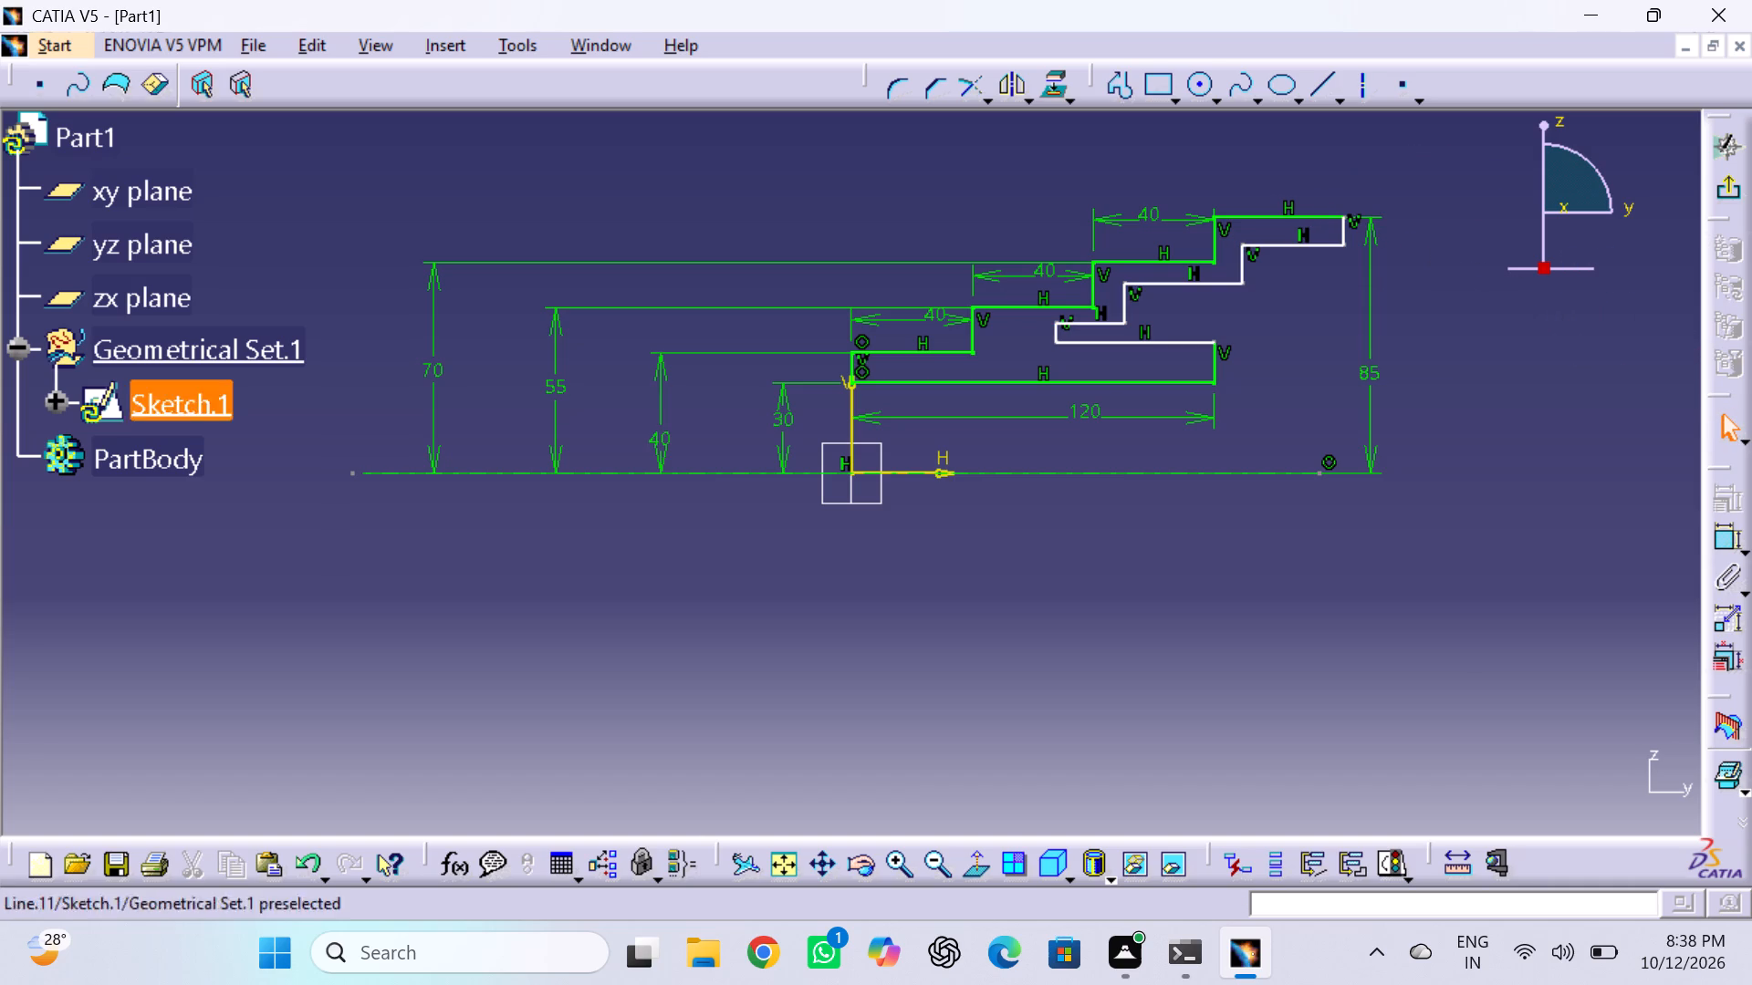
Dimension the offset of the inner profile's lowest horizontal line, above the 120 mm line, from the horizontal axis.
{"action": "left_click", "coordinate": [1724, 541]}
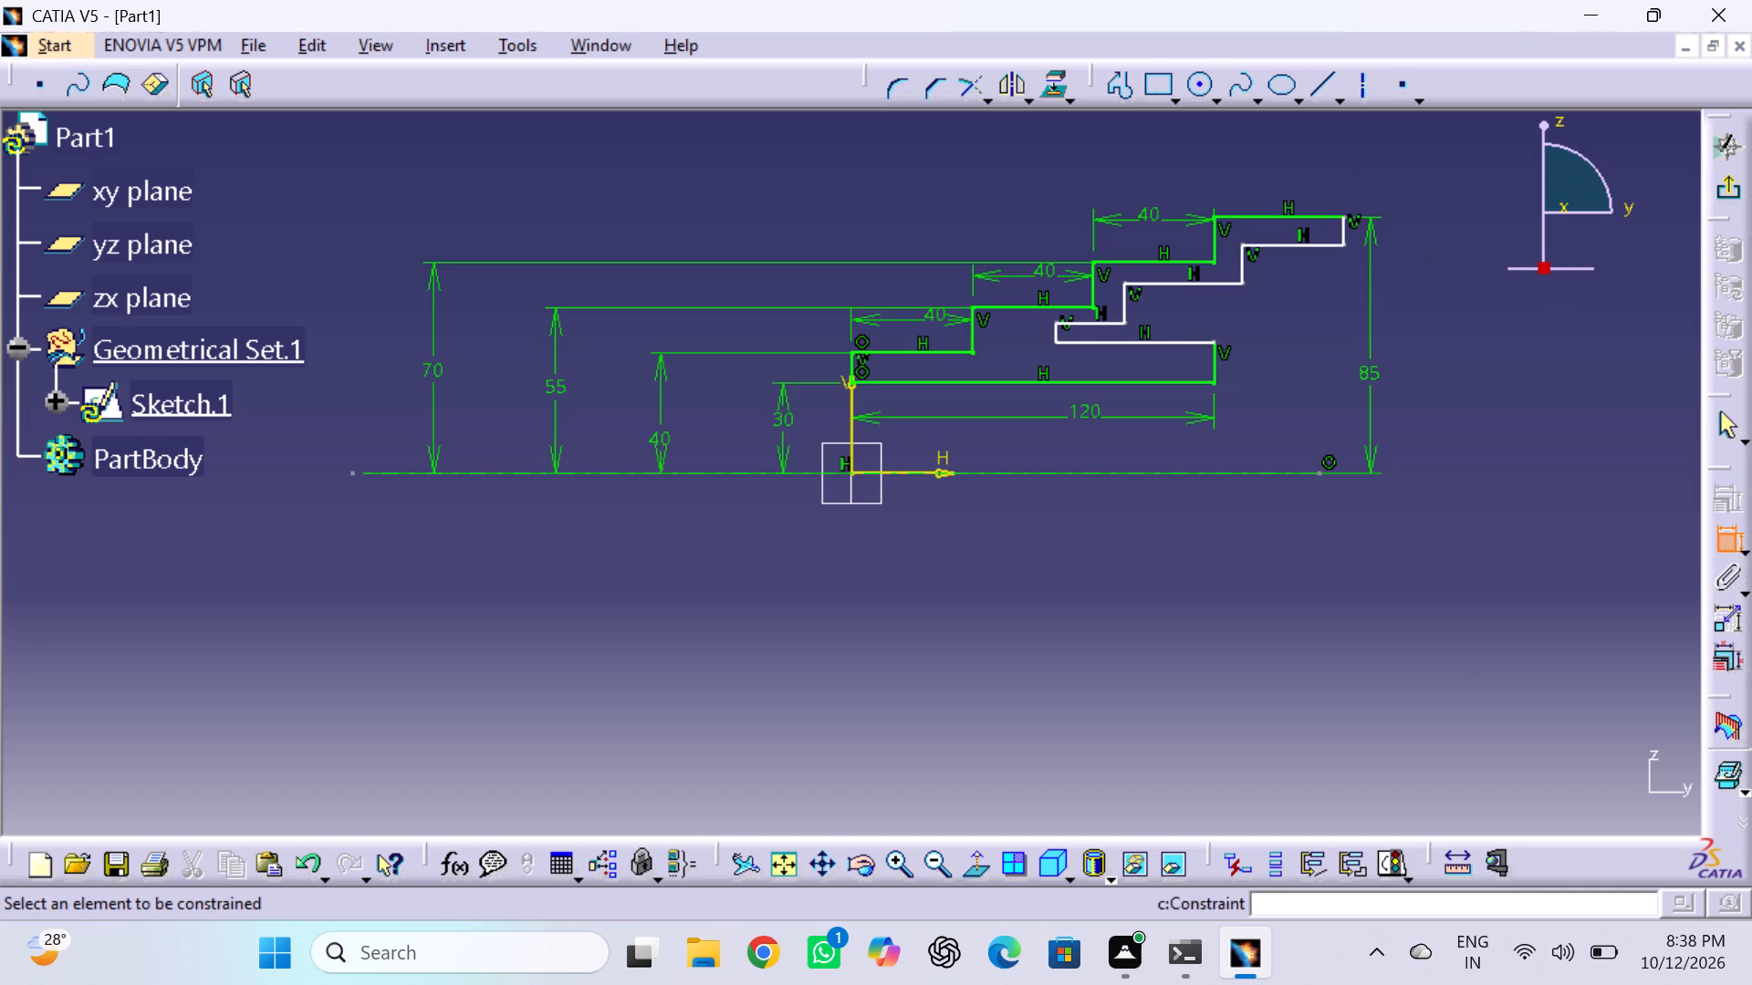
{"action": "double_click", "coordinate": [1179, 344]}
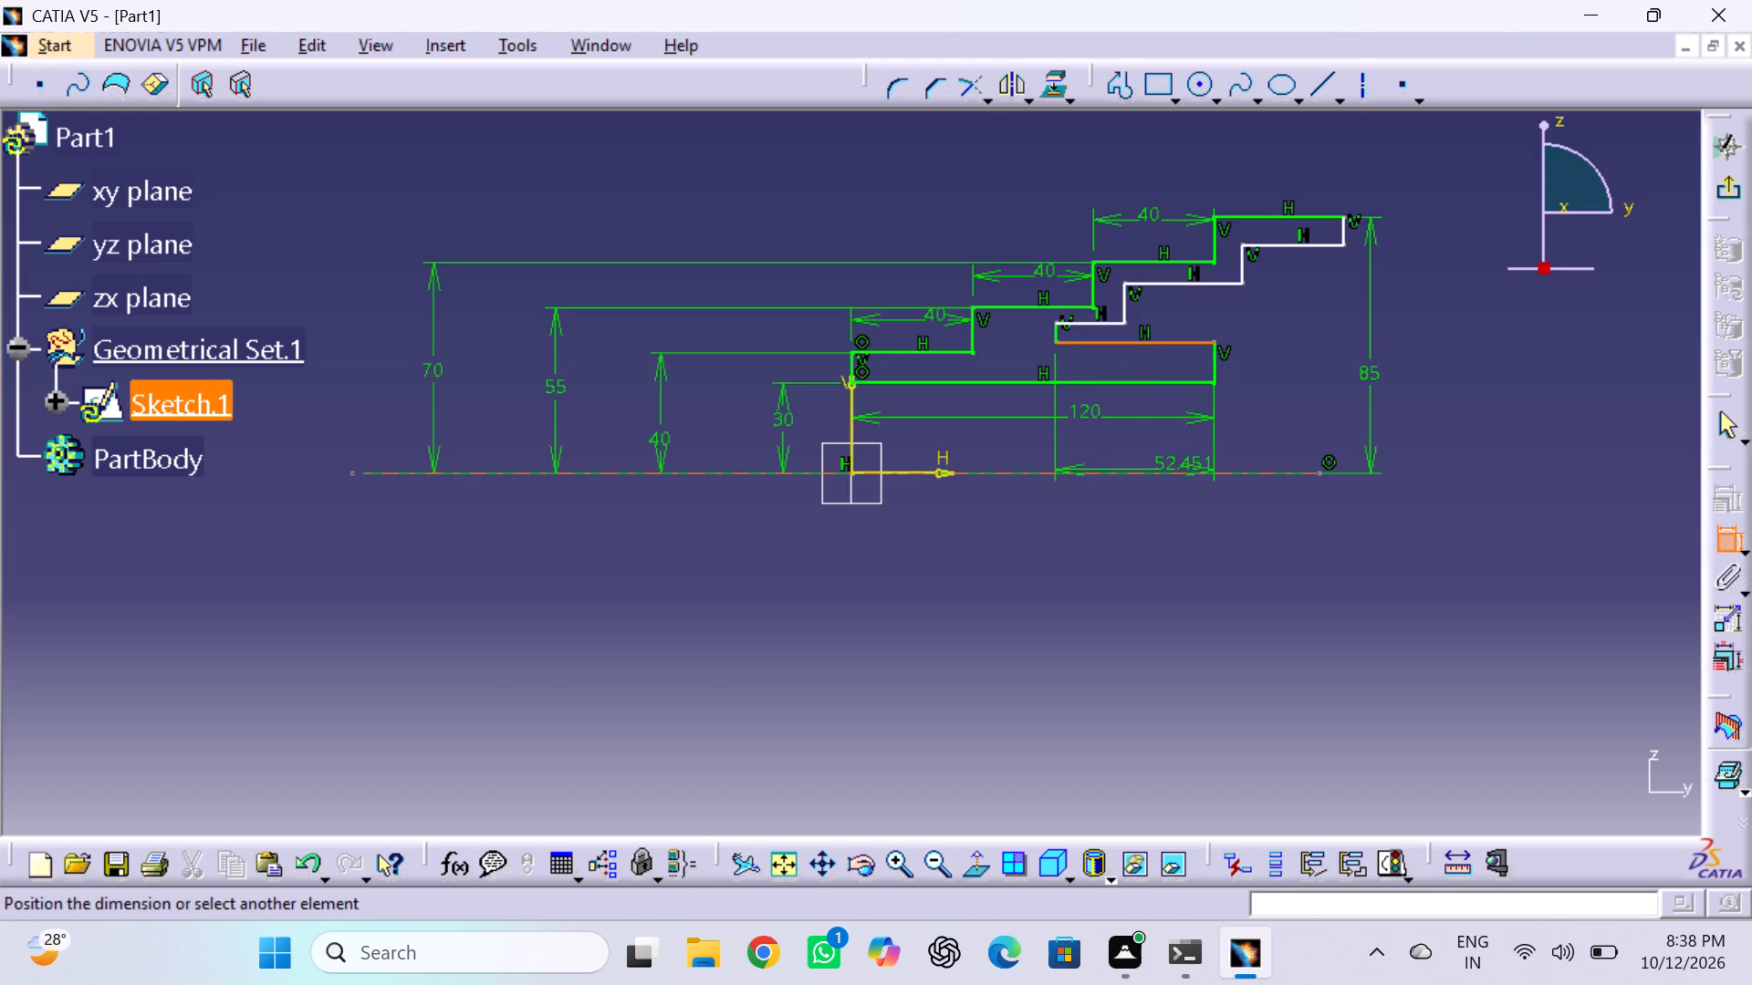
{"action": "left_click", "coordinate": [1184, 469]}
{"action": "left_click", "coordinate": [1277, 411]}
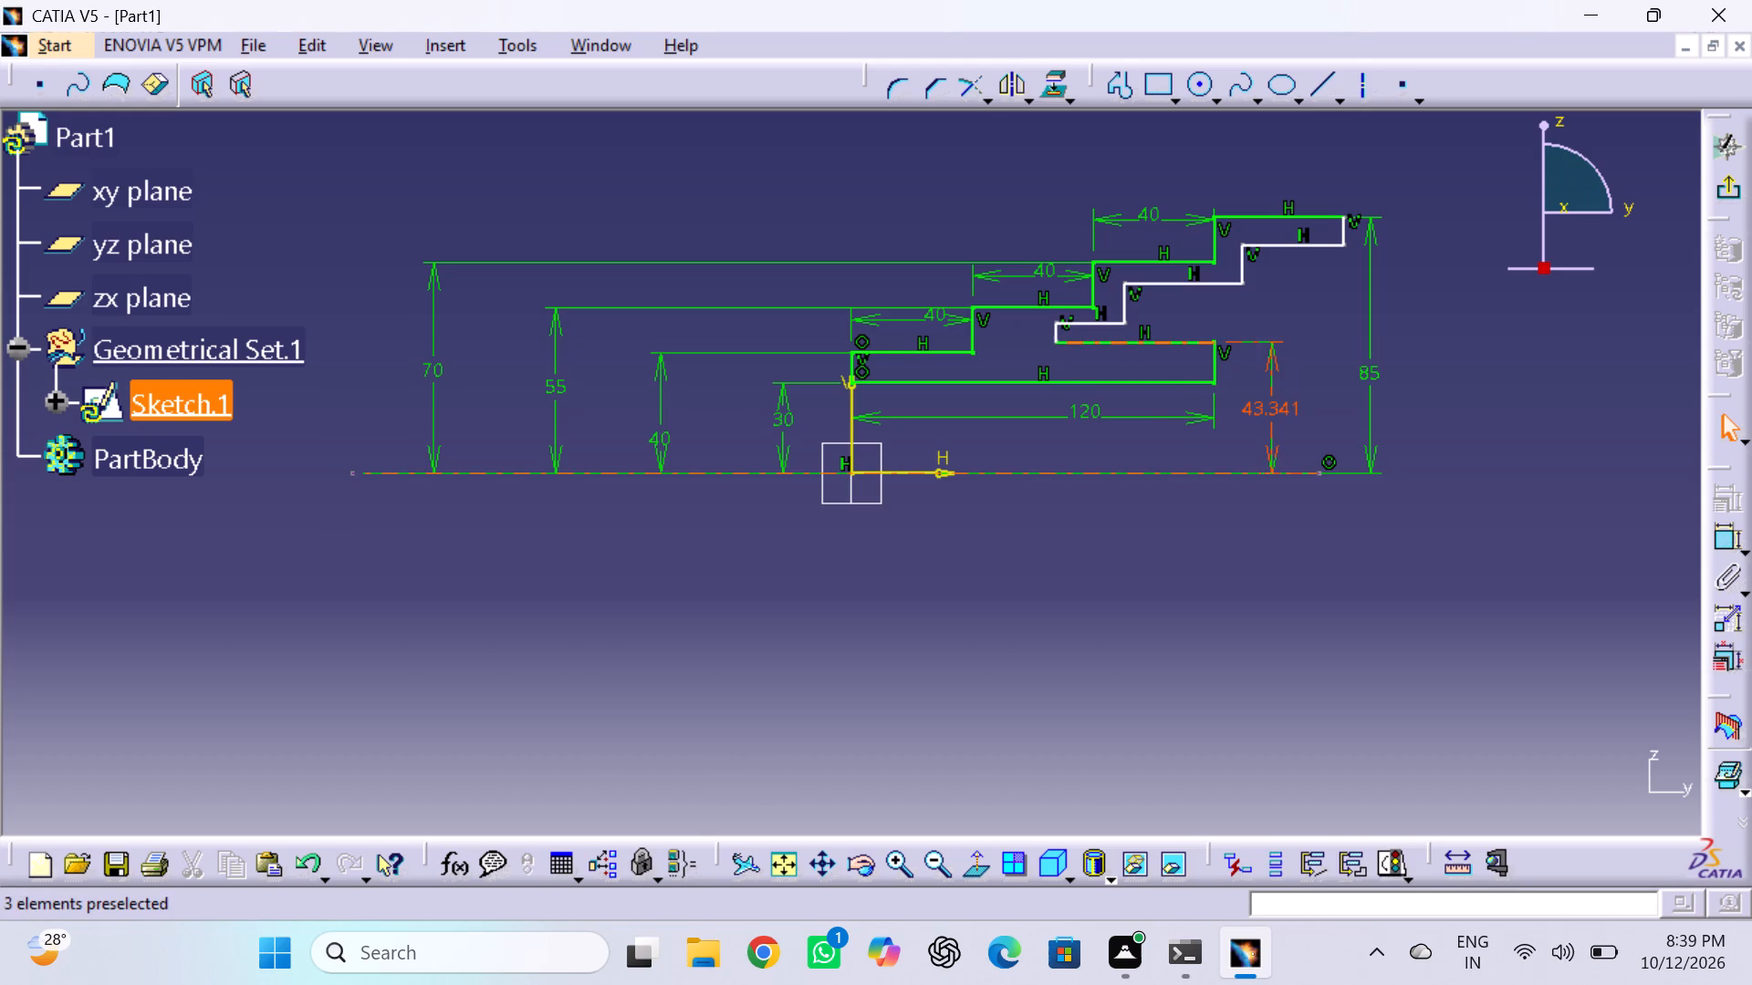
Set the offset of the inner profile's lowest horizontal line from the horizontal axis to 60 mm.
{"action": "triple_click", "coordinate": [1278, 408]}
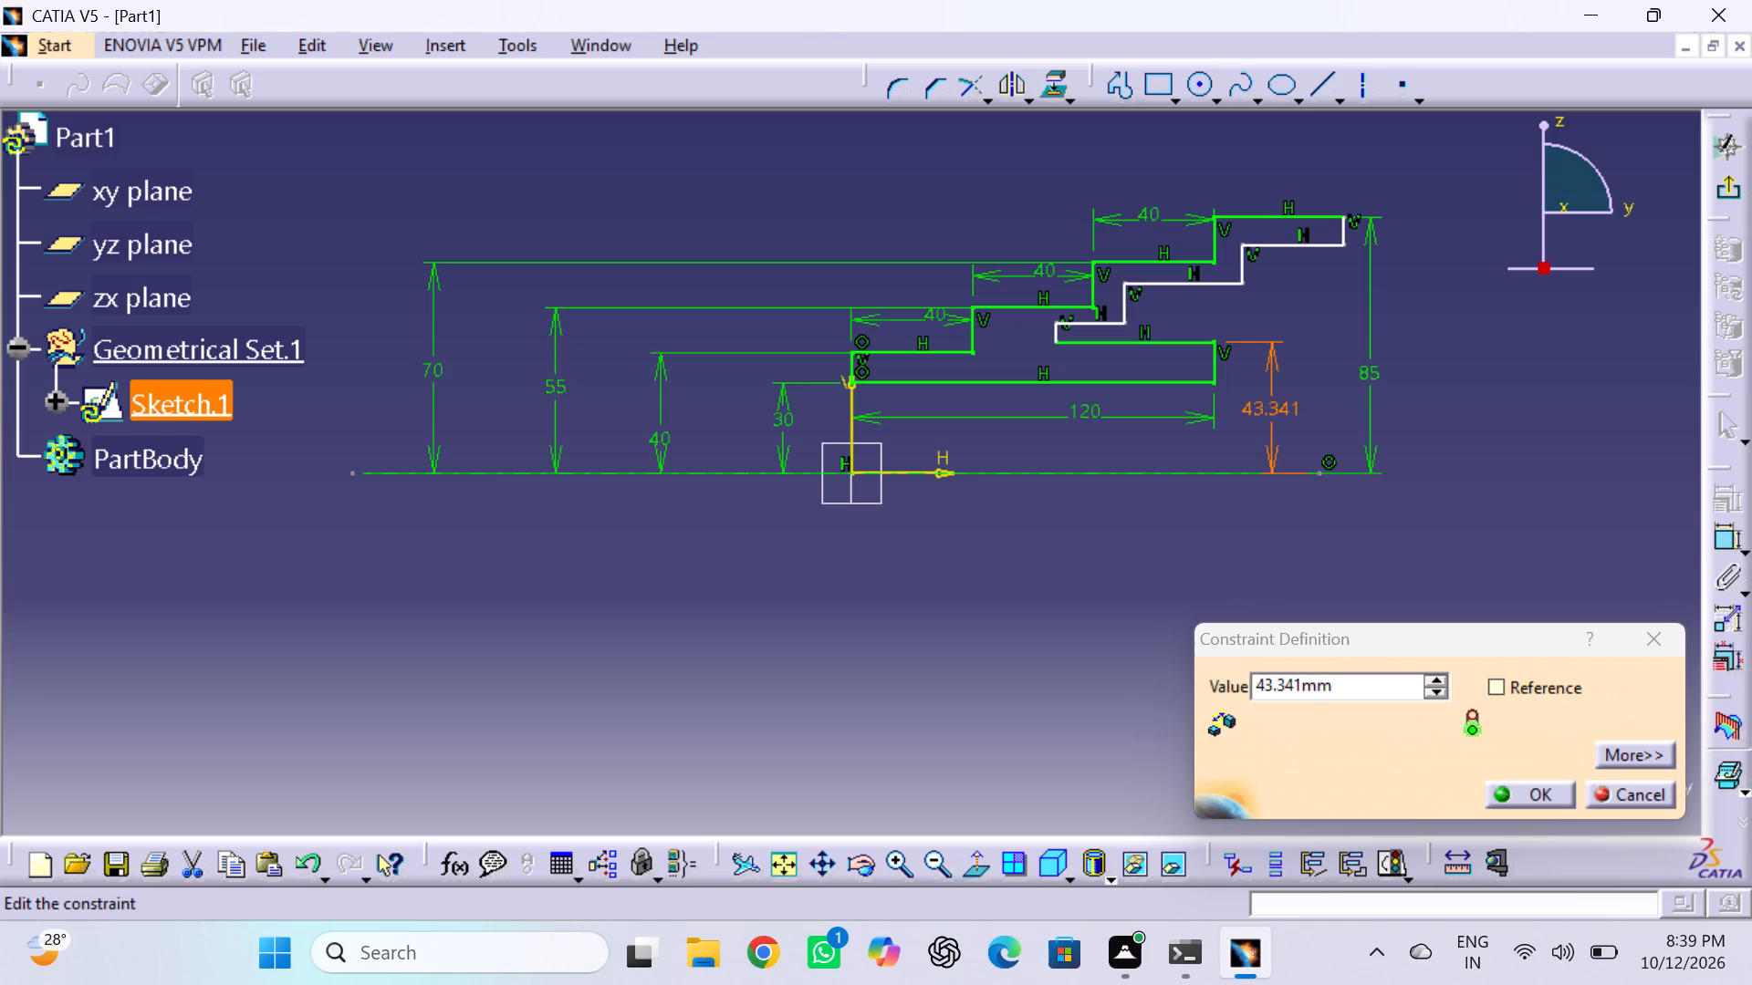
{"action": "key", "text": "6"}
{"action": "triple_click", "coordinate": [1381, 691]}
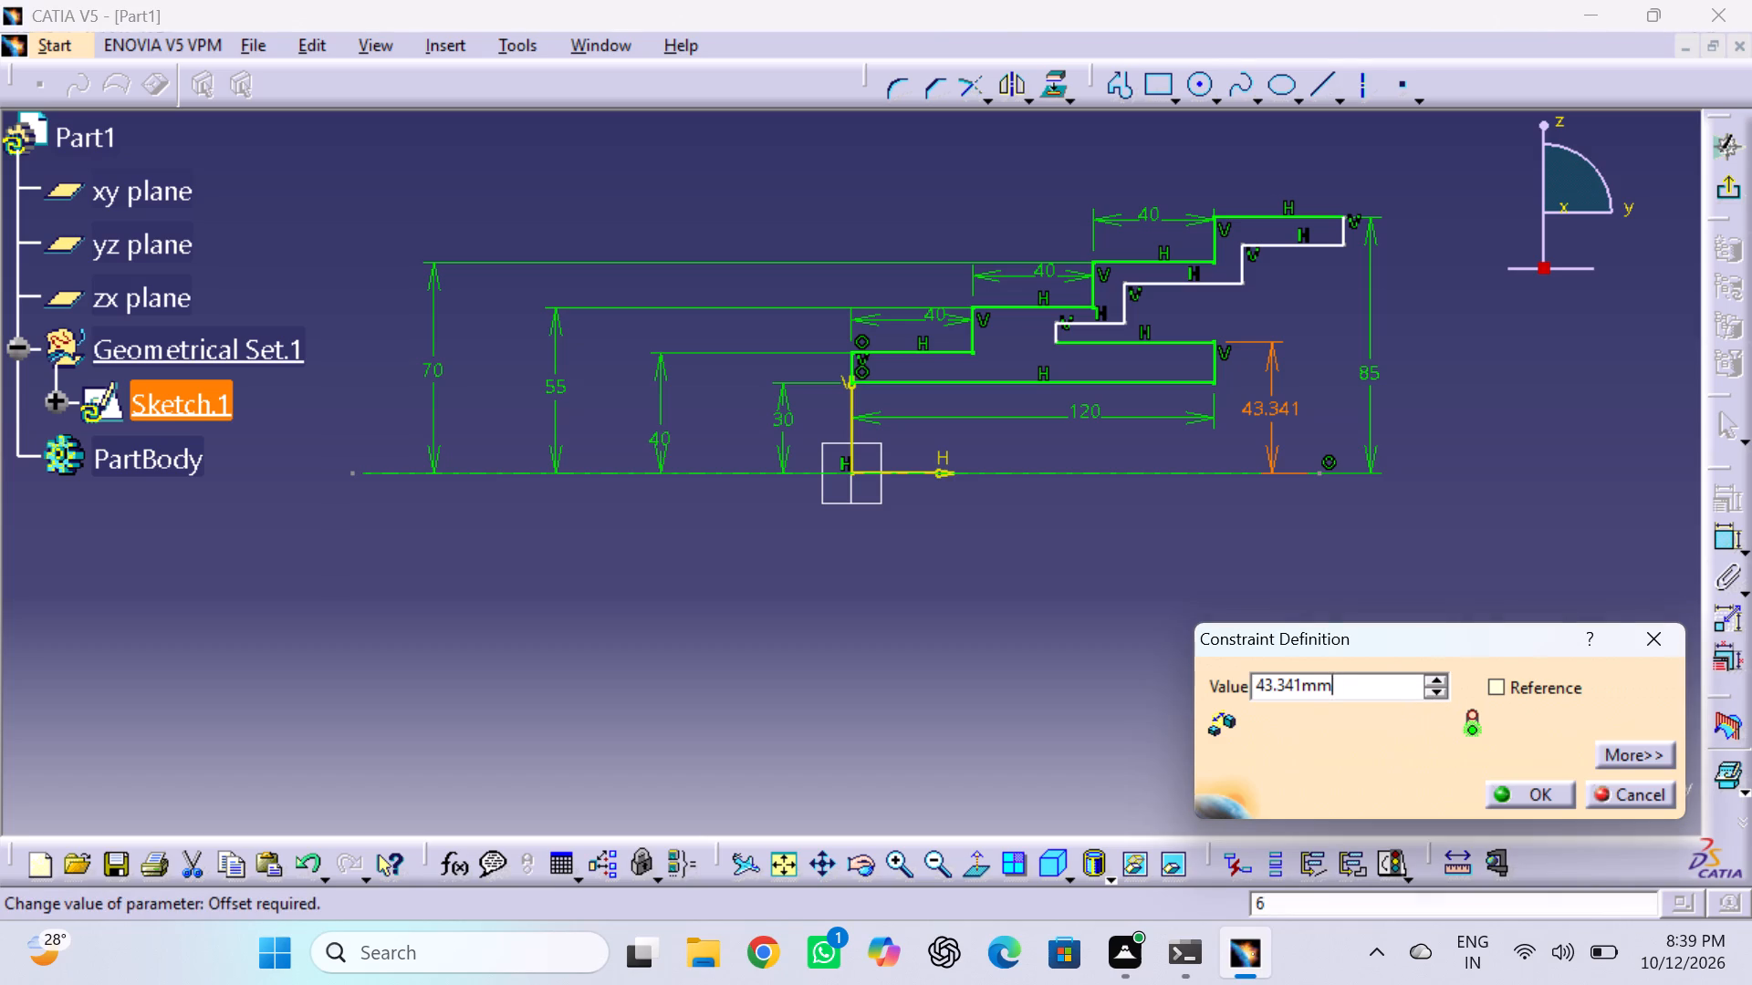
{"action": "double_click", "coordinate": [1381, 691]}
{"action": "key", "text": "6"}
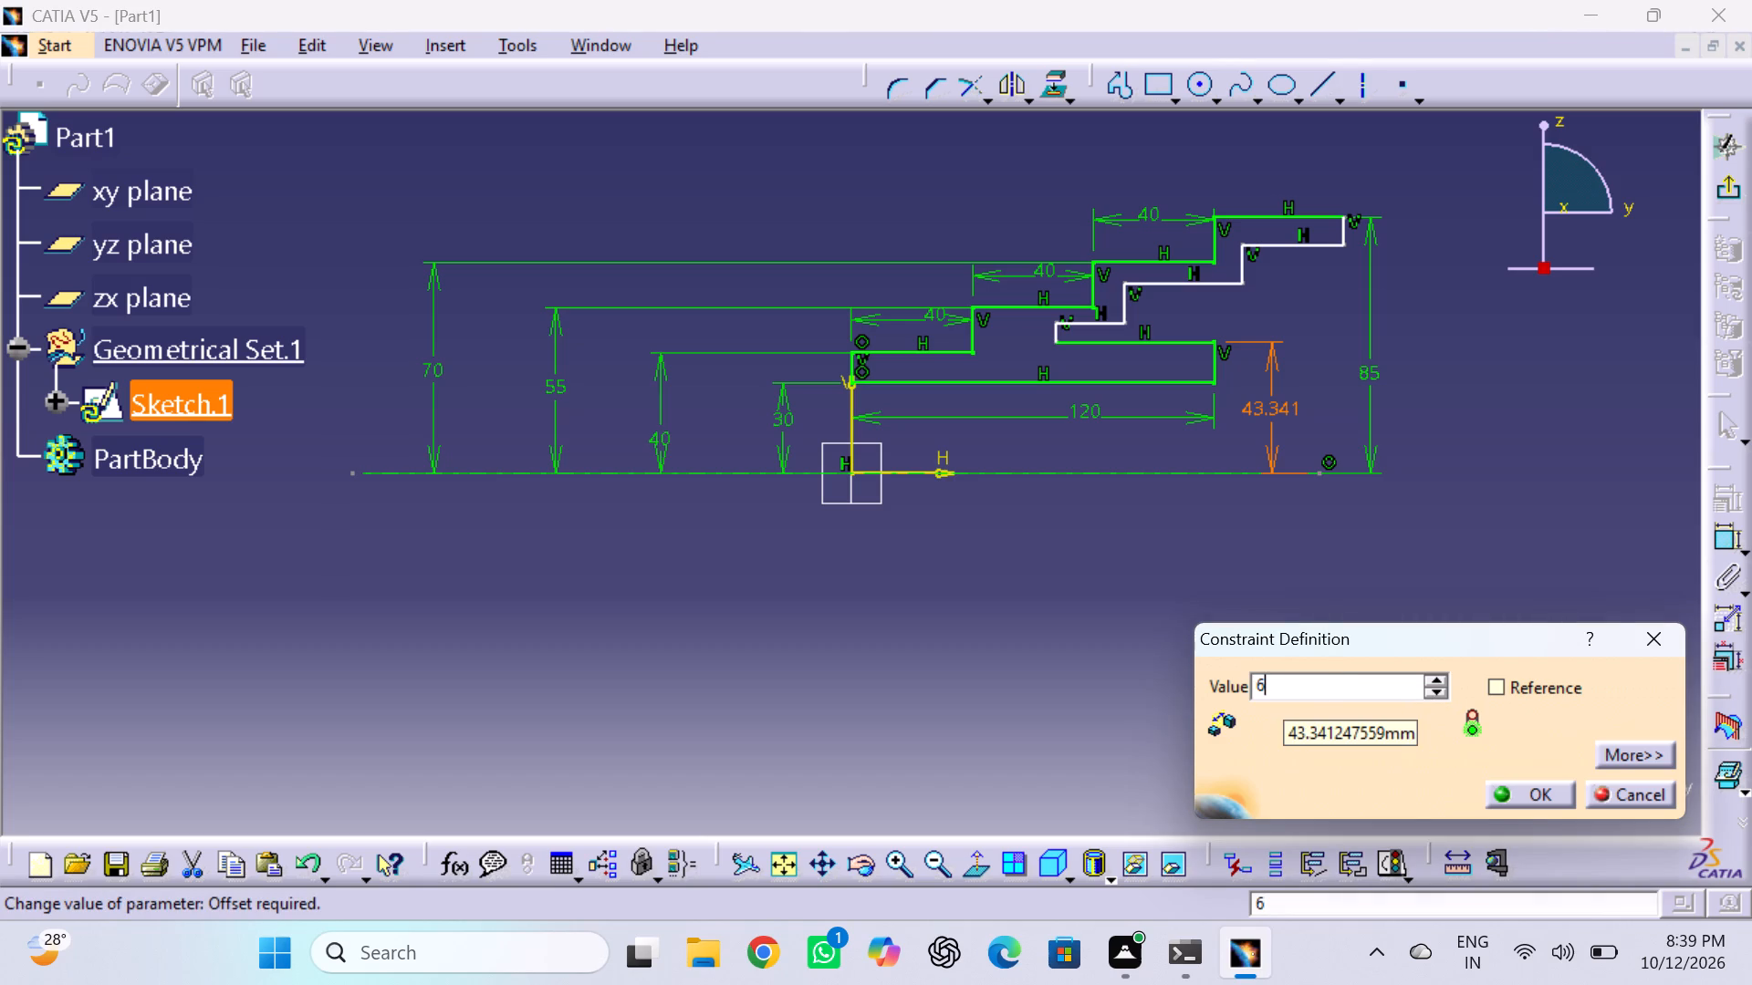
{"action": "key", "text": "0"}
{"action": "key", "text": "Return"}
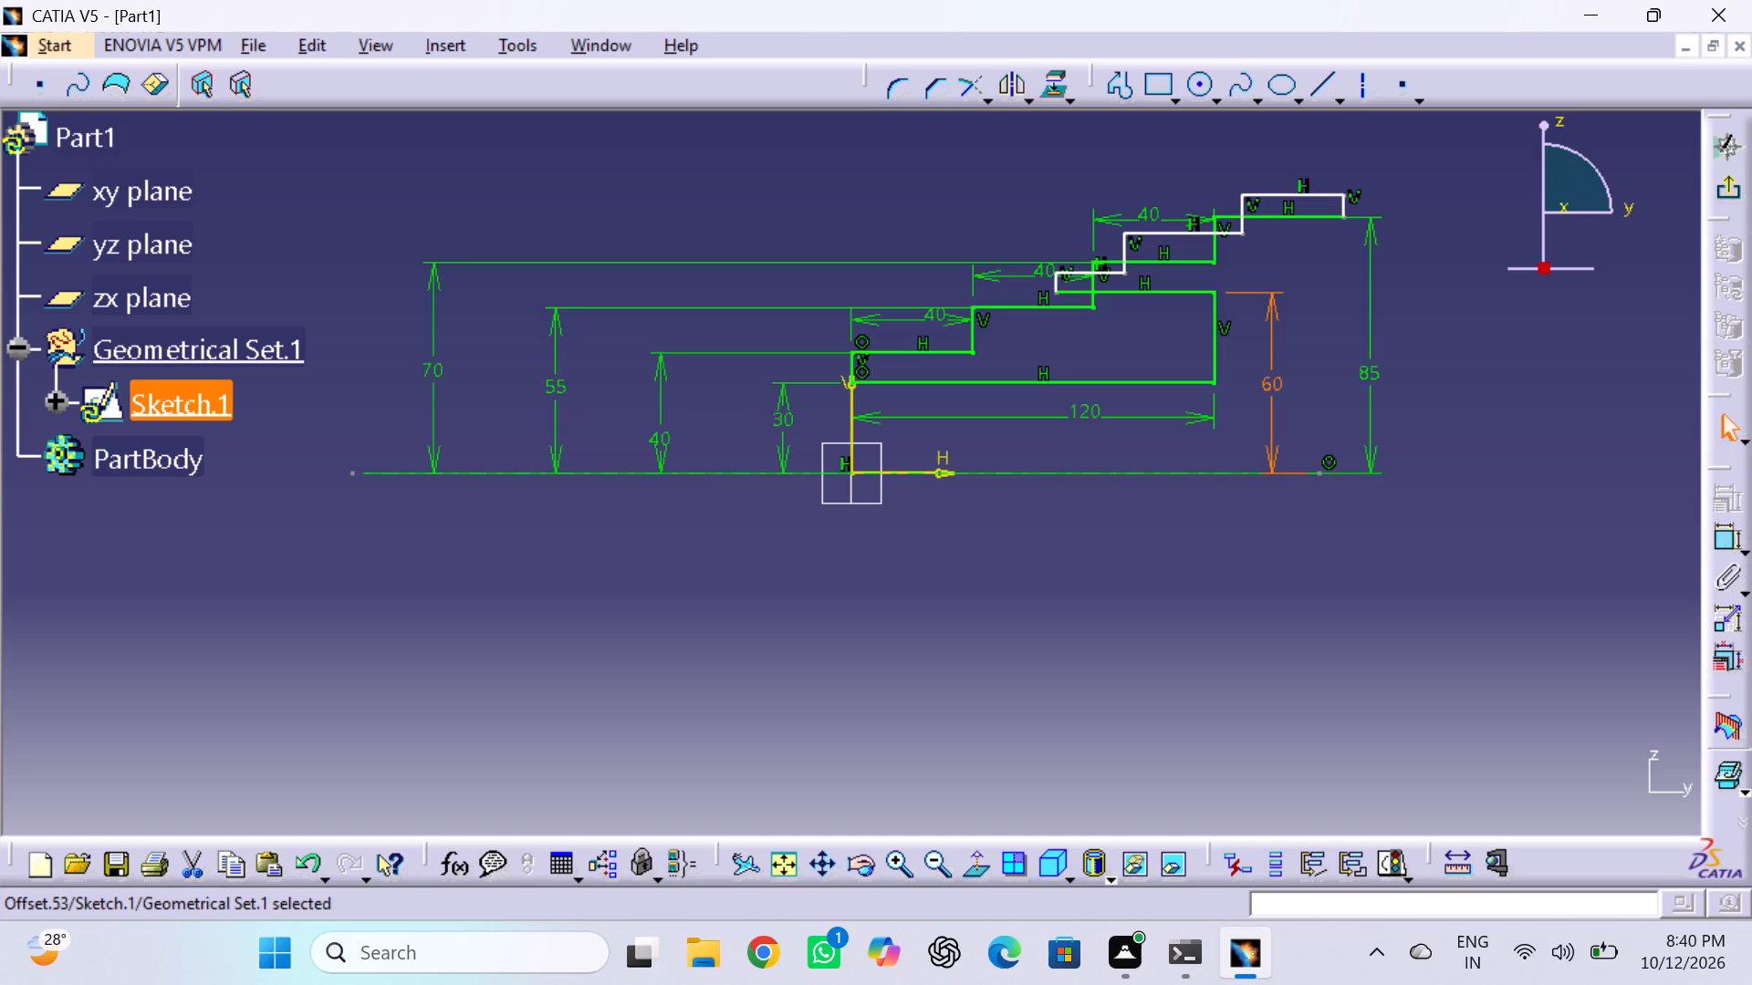
Set the offset of the inner profile's lowest horizontal line from the horizontal axis to 30 mm.
{"action": "double_click", "coordinate": [1273, 387]}
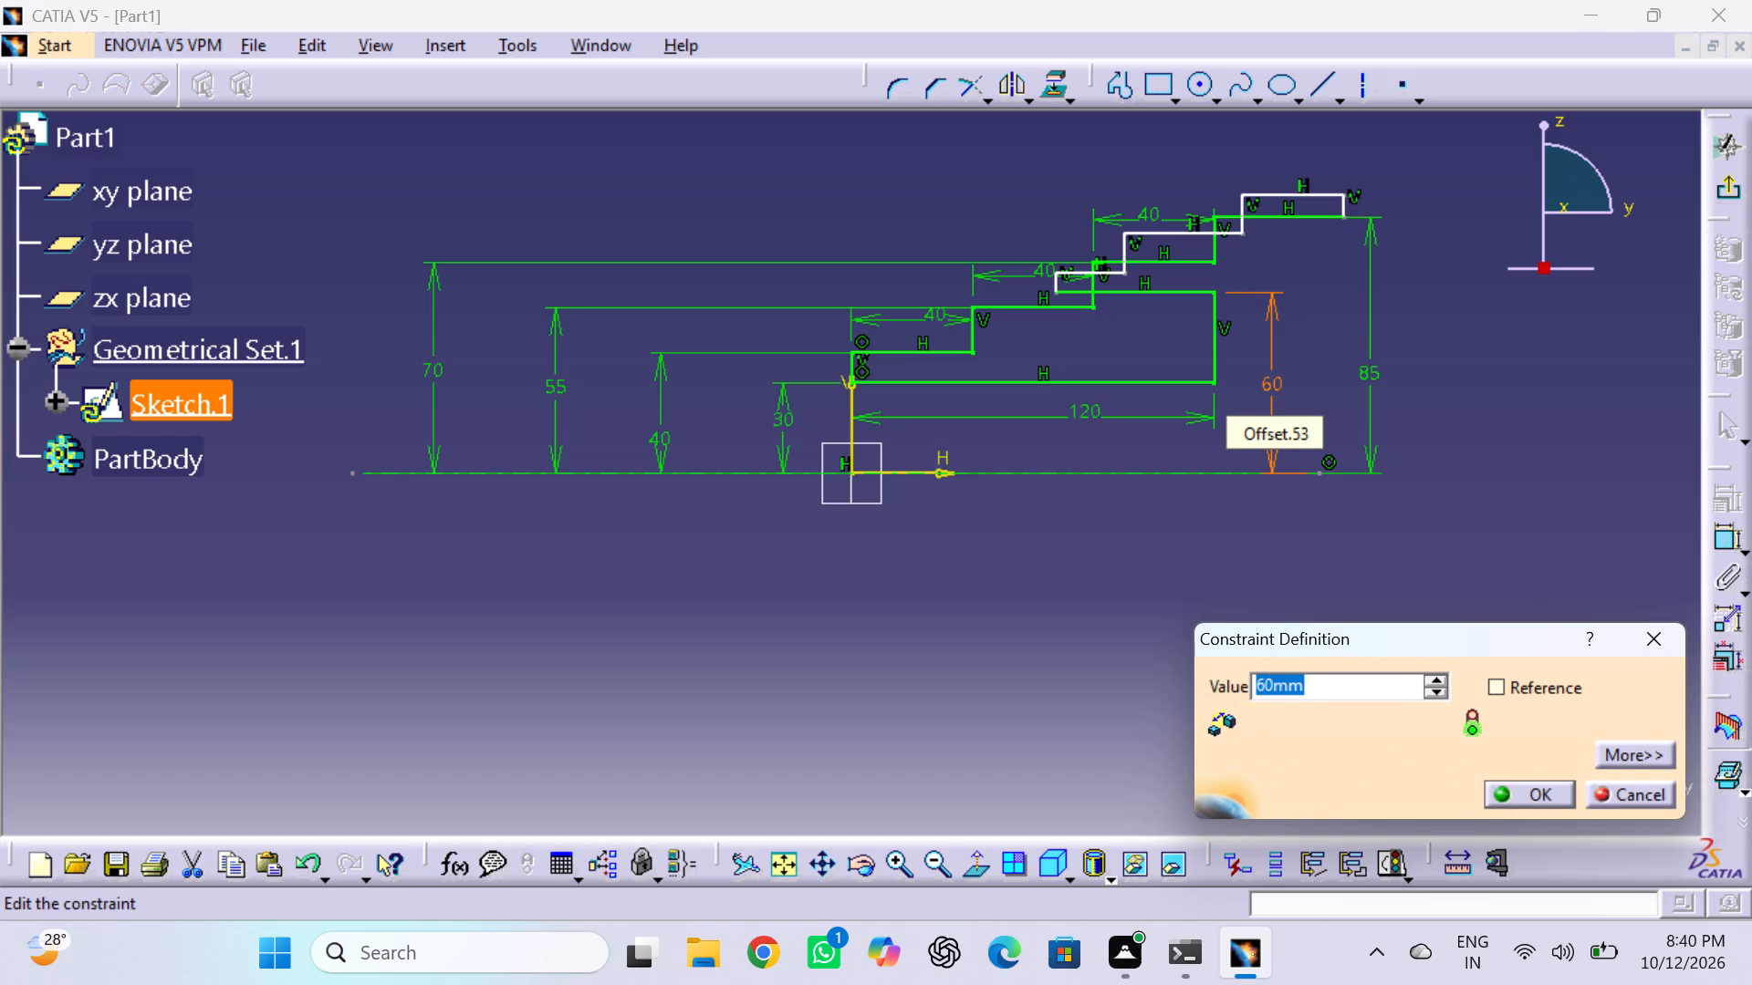
{"action": "key", "text": "3"}
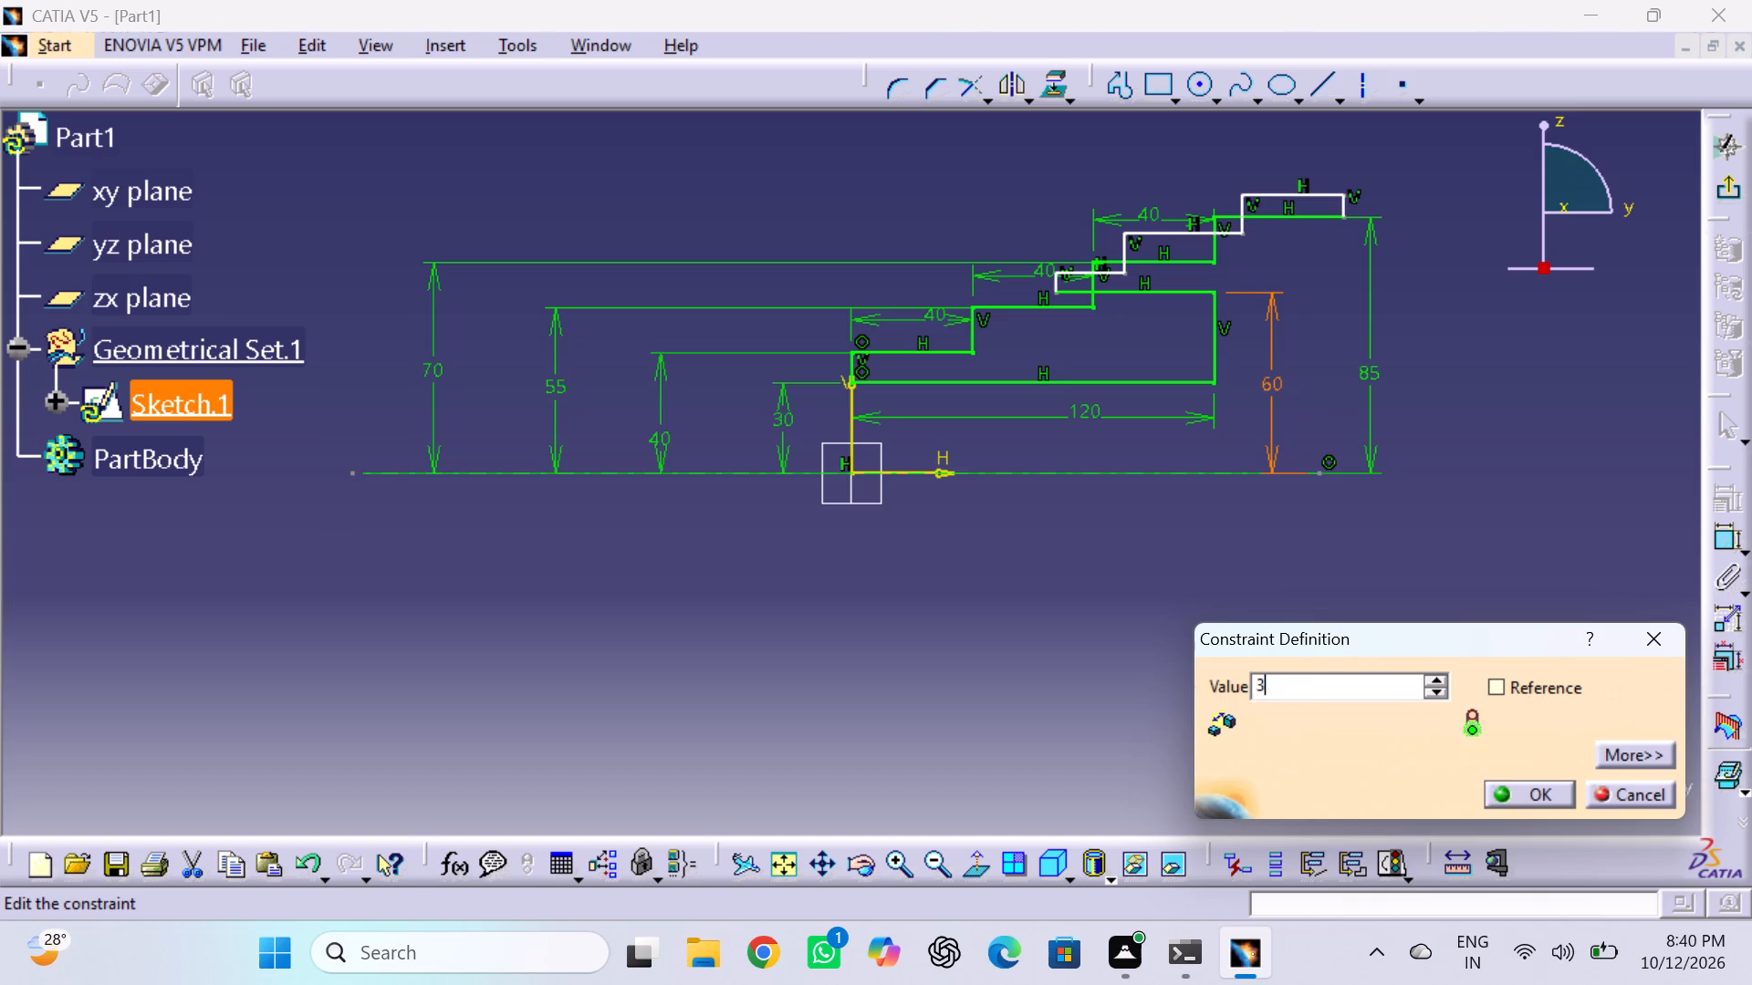
{"action": "key", "text": "0"}
{"action": "key", "text": "Return"}
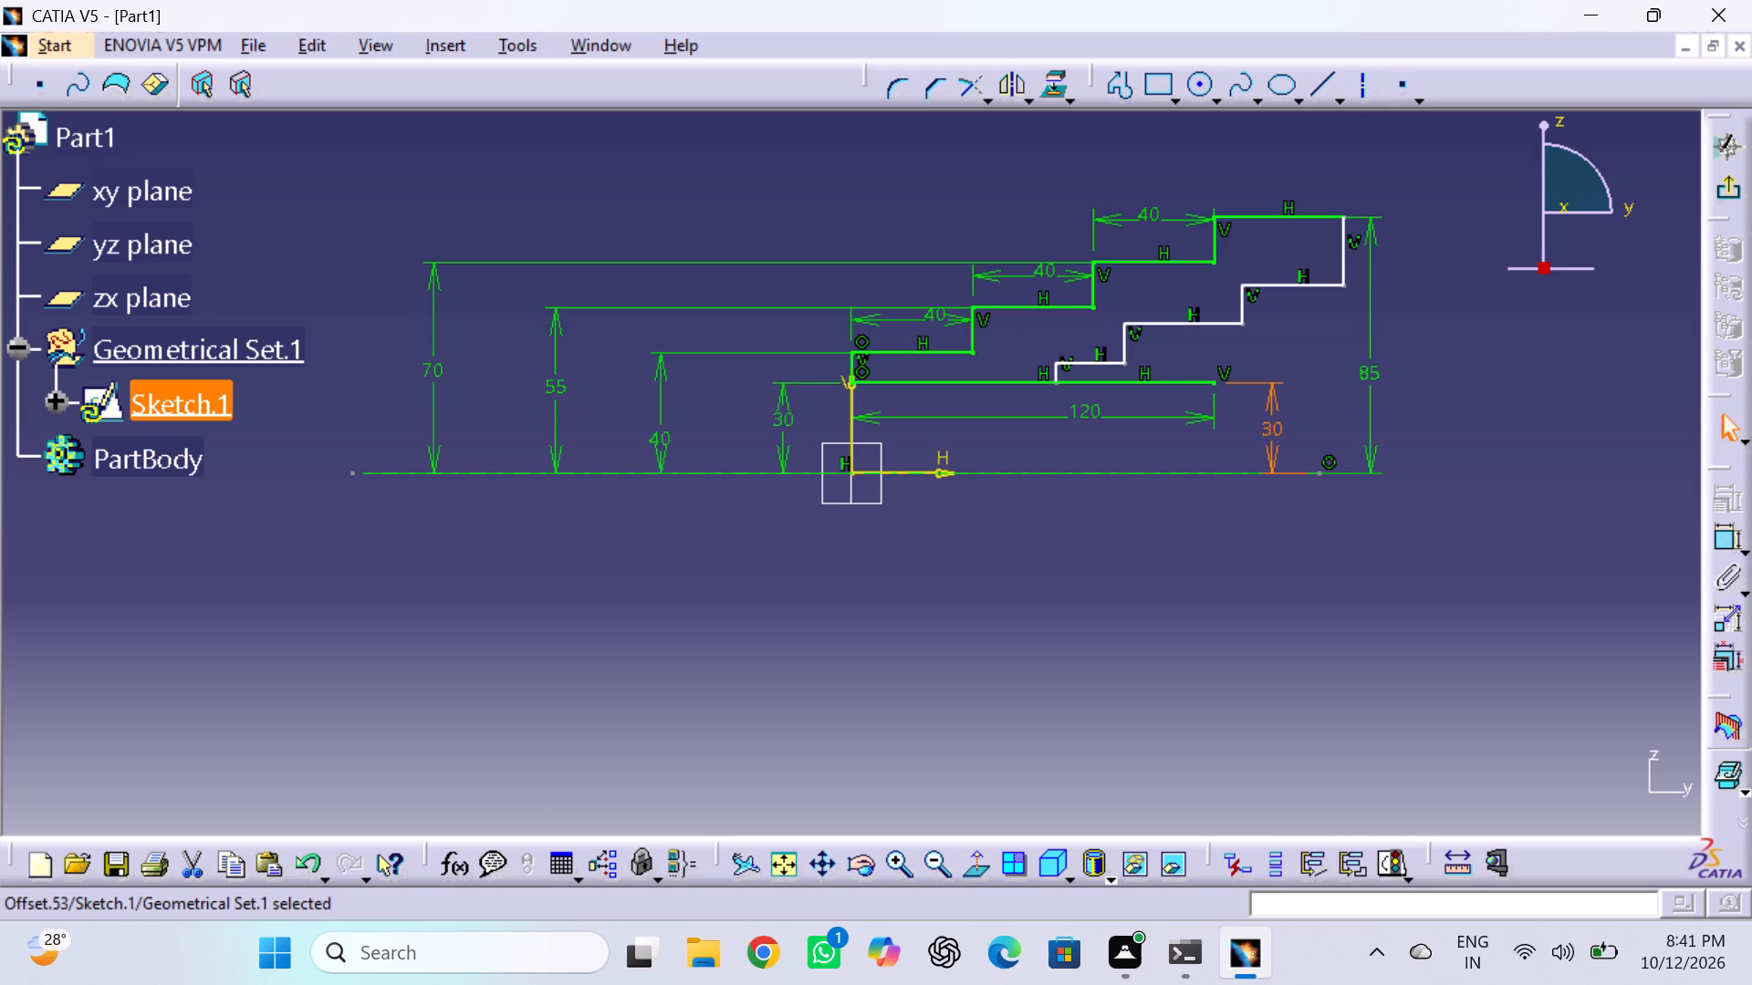
Set the 120 mm line's offset from the horizontal axis to 15 mm.
{"action": "double_click", "coordinate": [790, 428]}
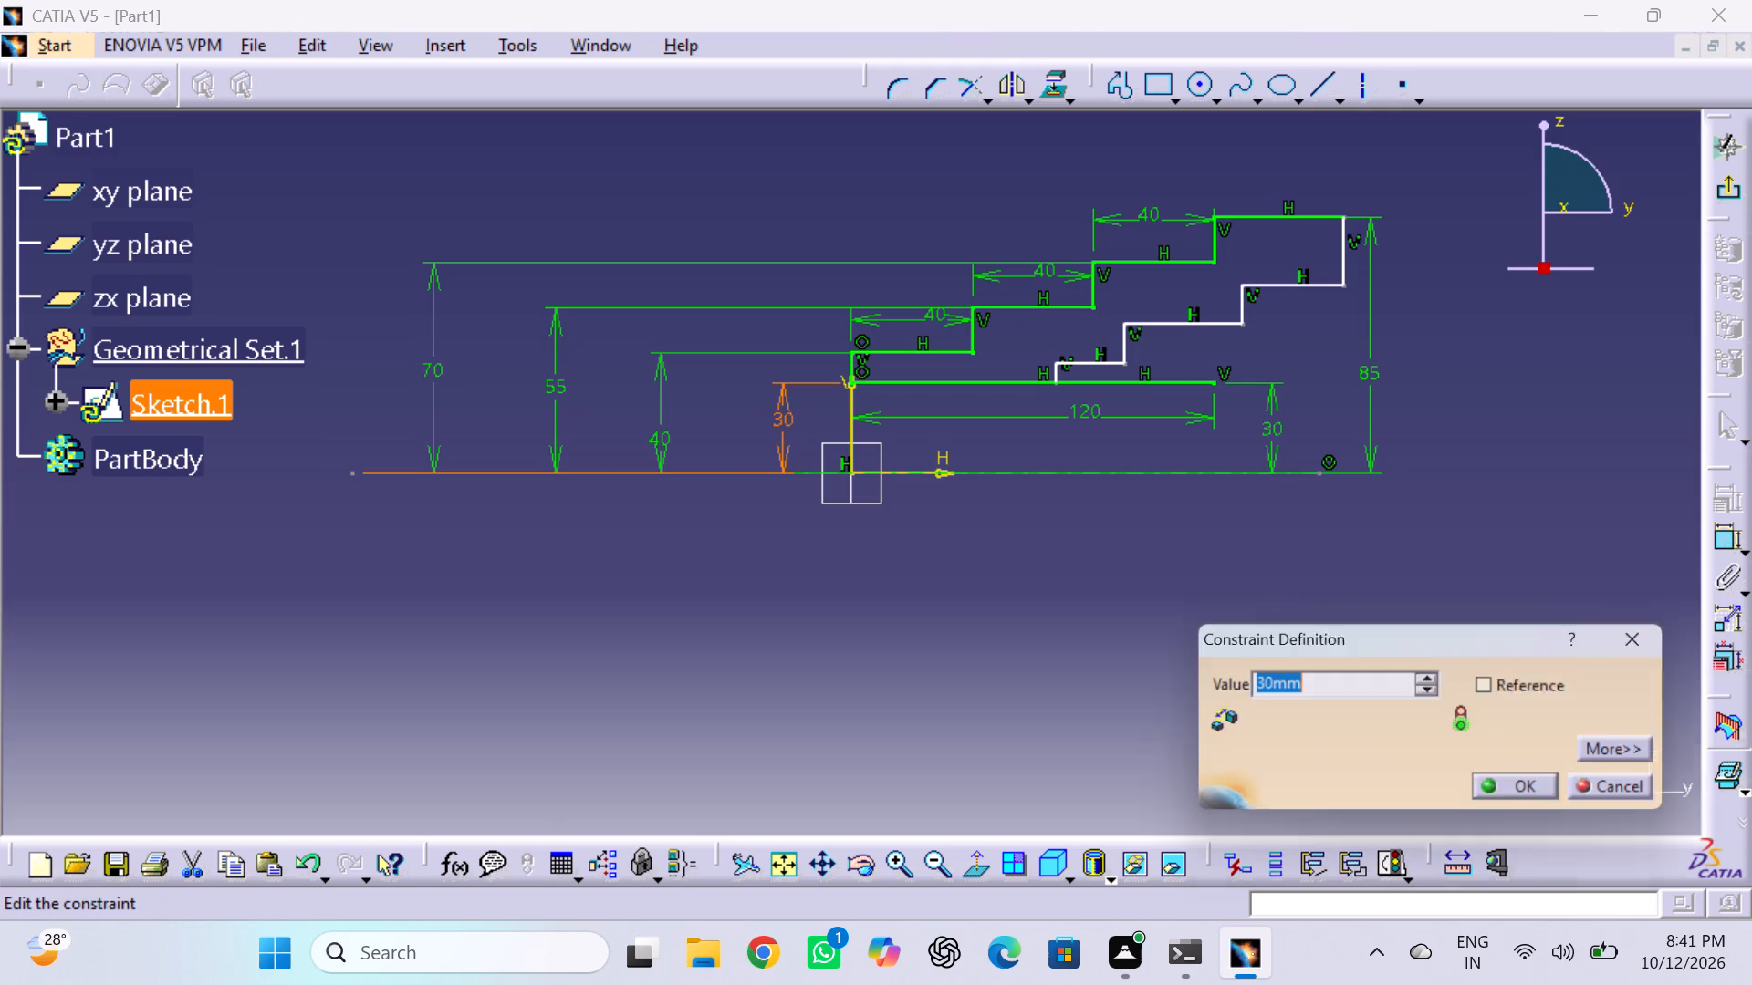
{"action": "key", "text": "1"}
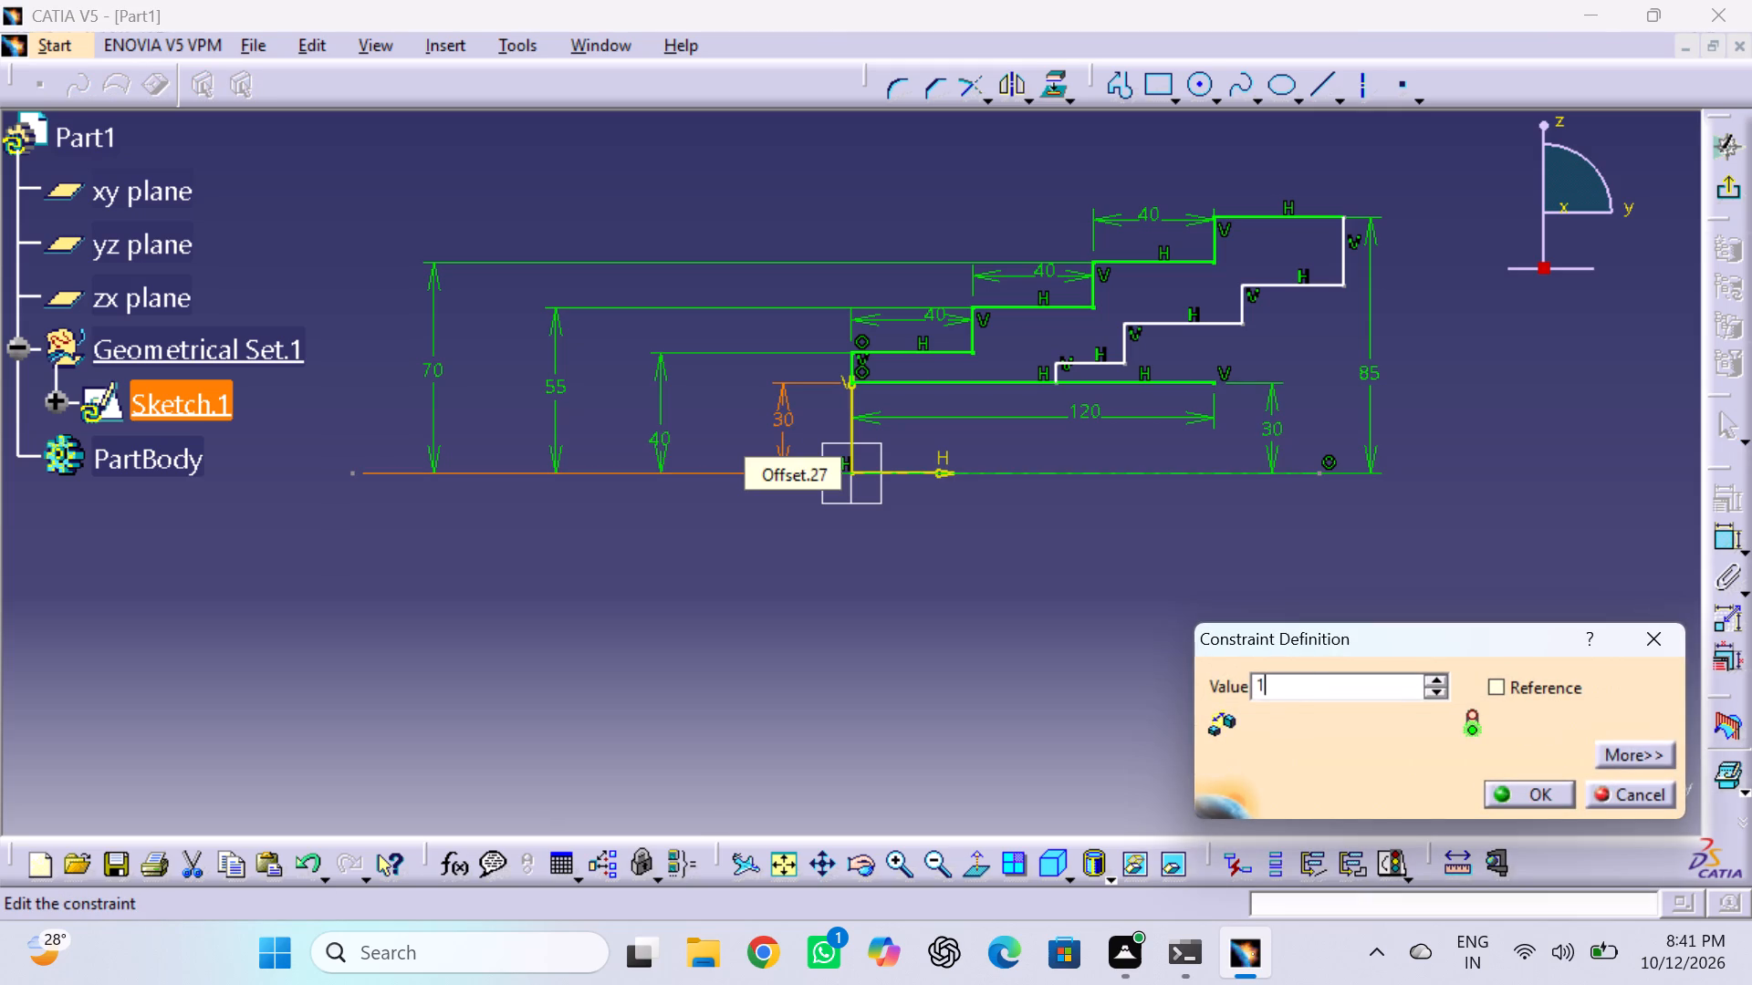
{"action": "key", "text": "5"}
{"action": "key", "text": "Return"}
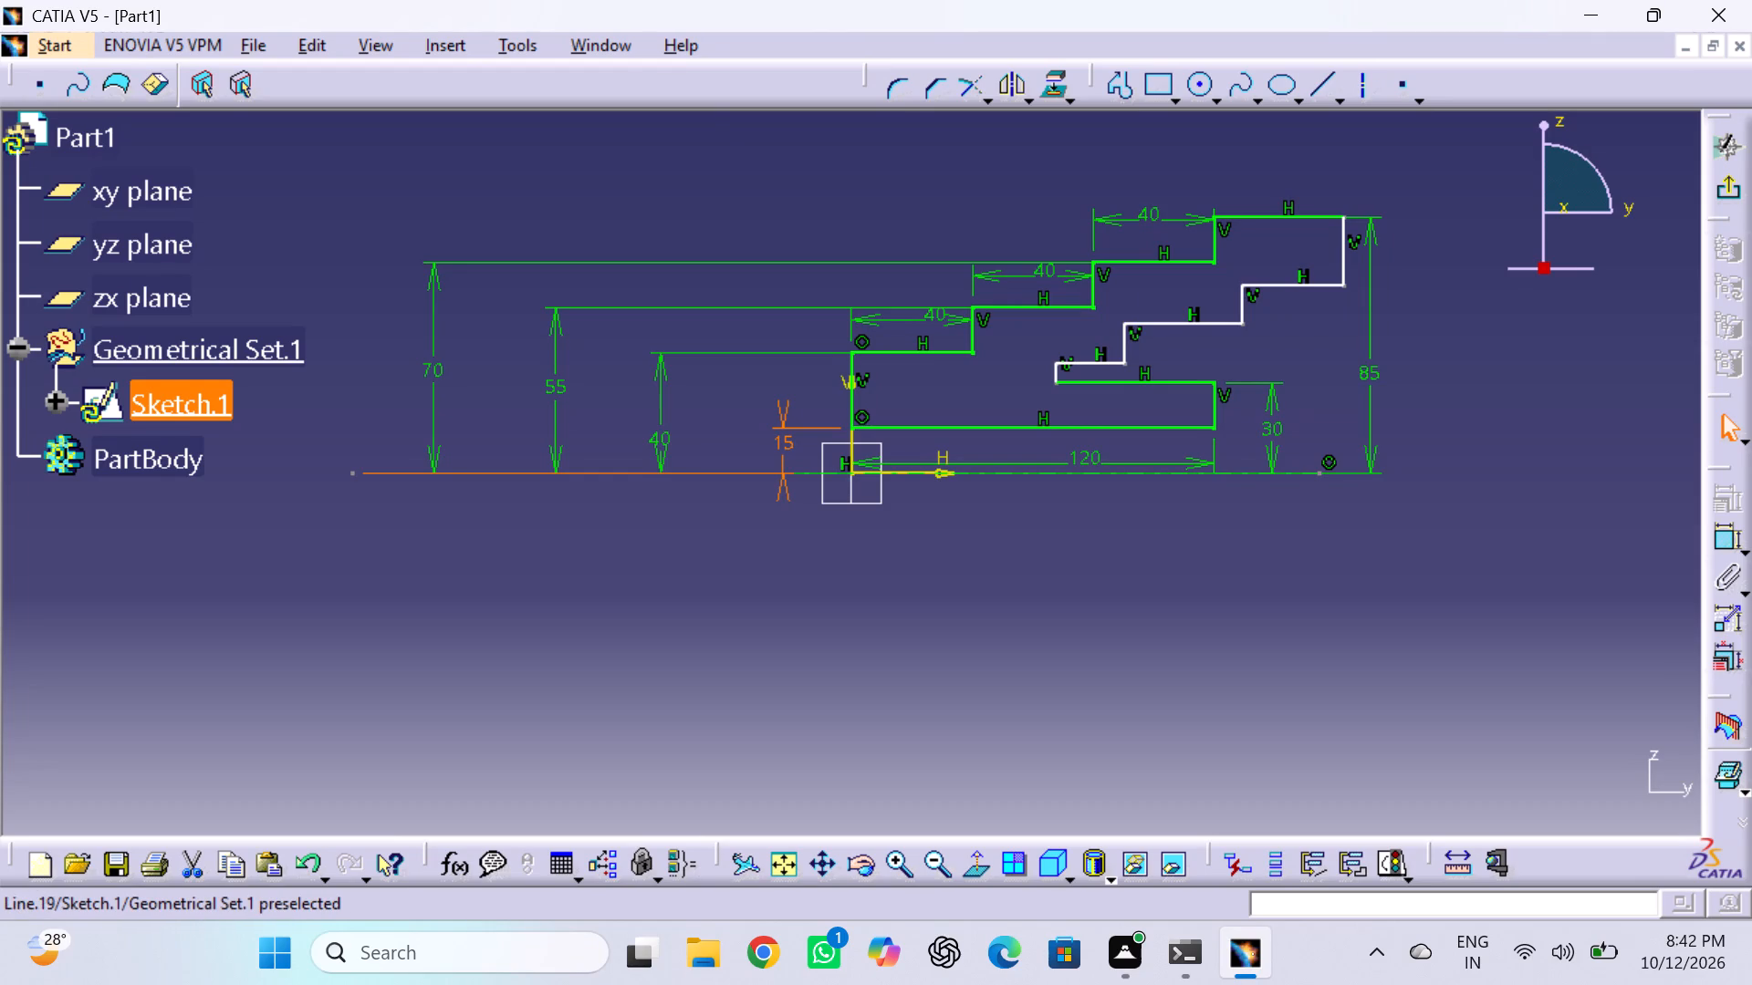
Dimension the gap between the topmost horizontal line and the inner horizontal directly below it, and set it to 8 mm.
{"action": "double_click", "coordinate": [1734, 534]}
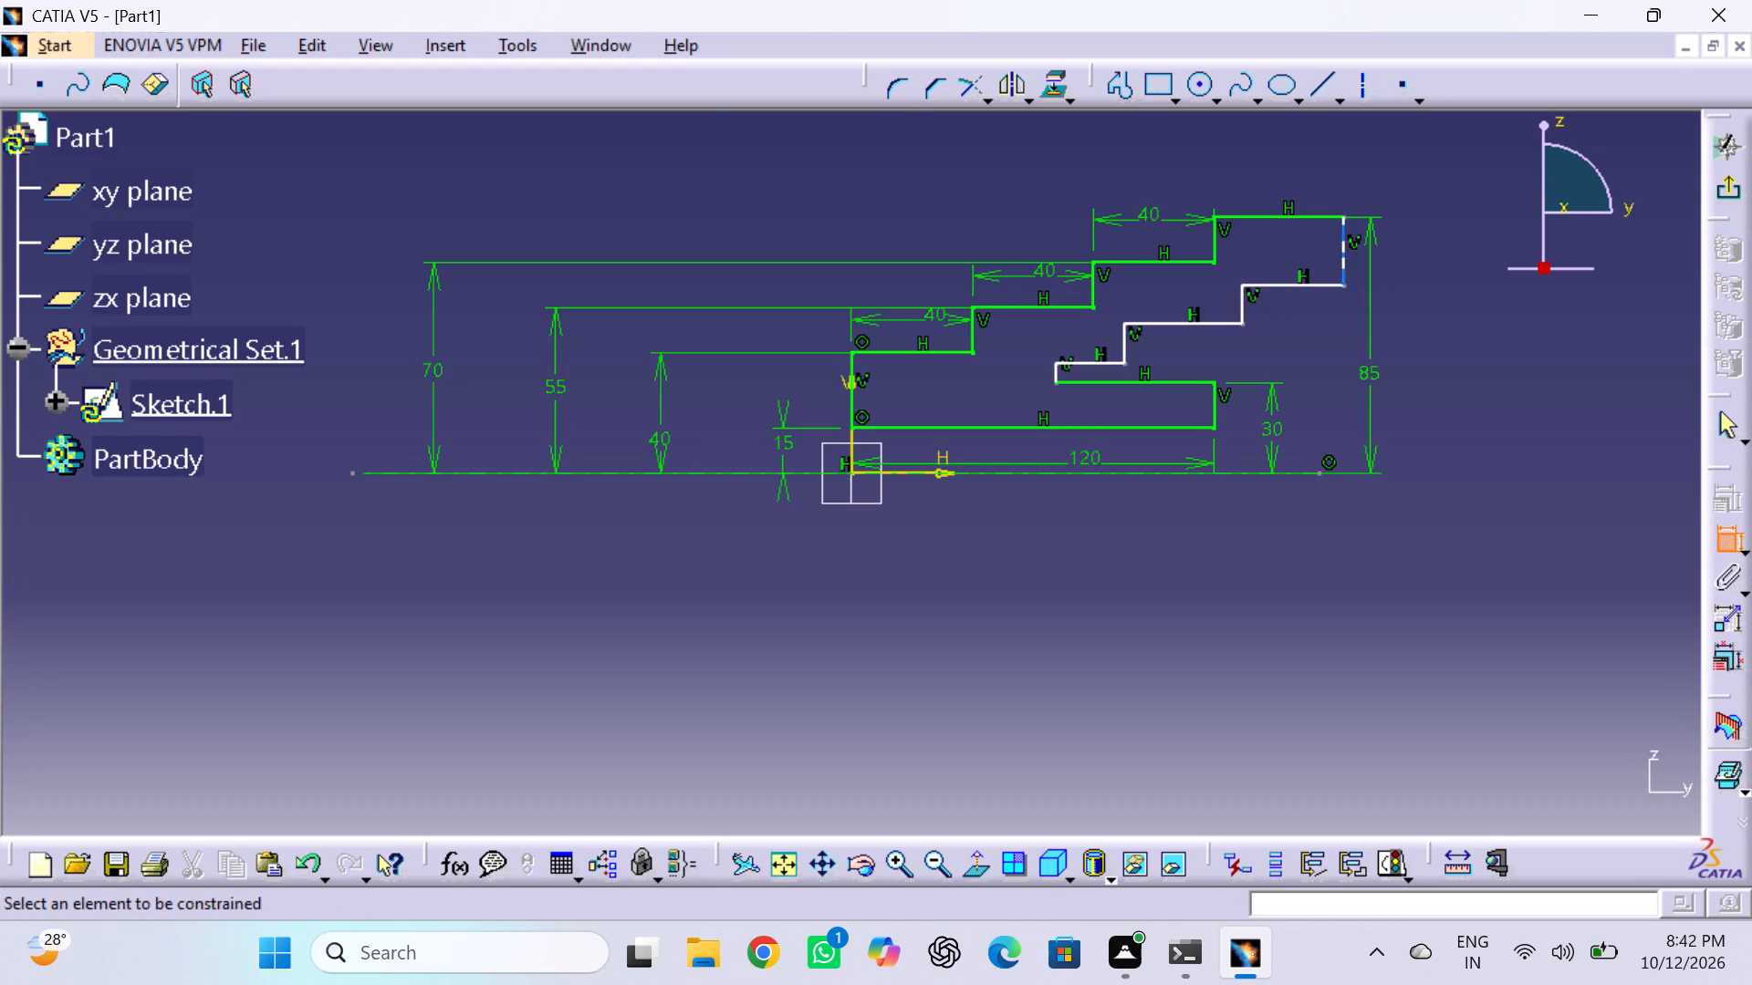
{"action": "left_click", "coordinate": [1329, 214]}
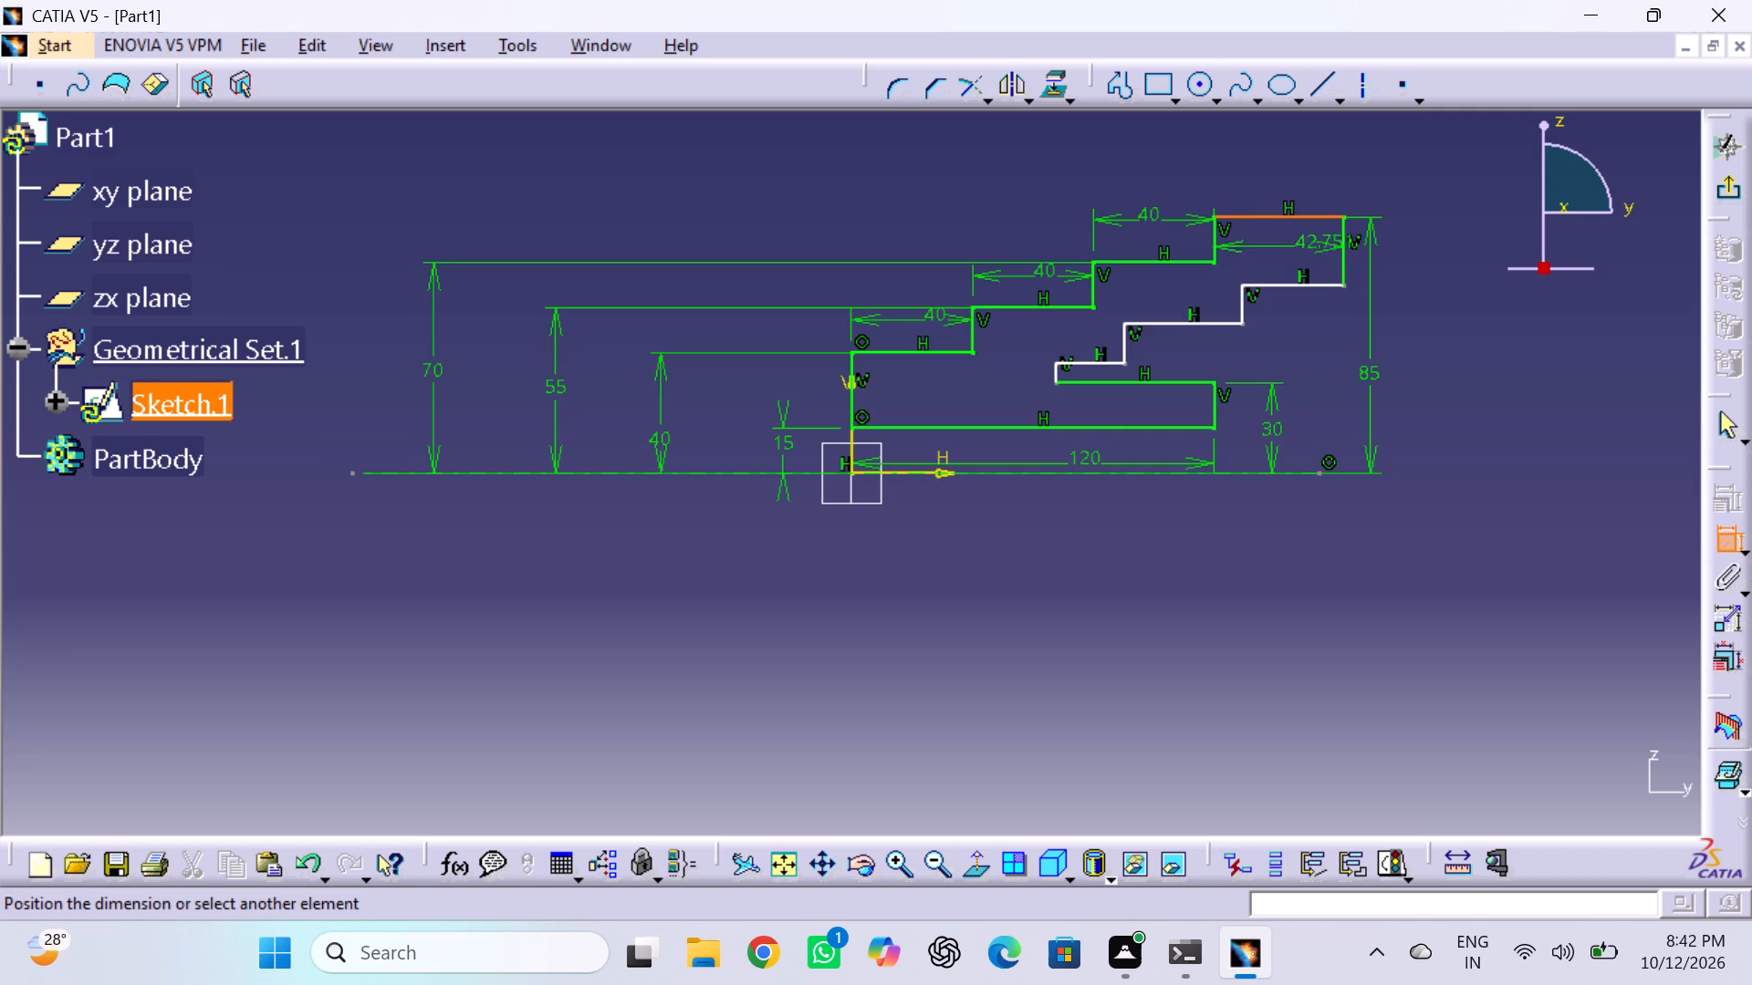
{"action": "left_click", "coordinate": [1329, 283]}
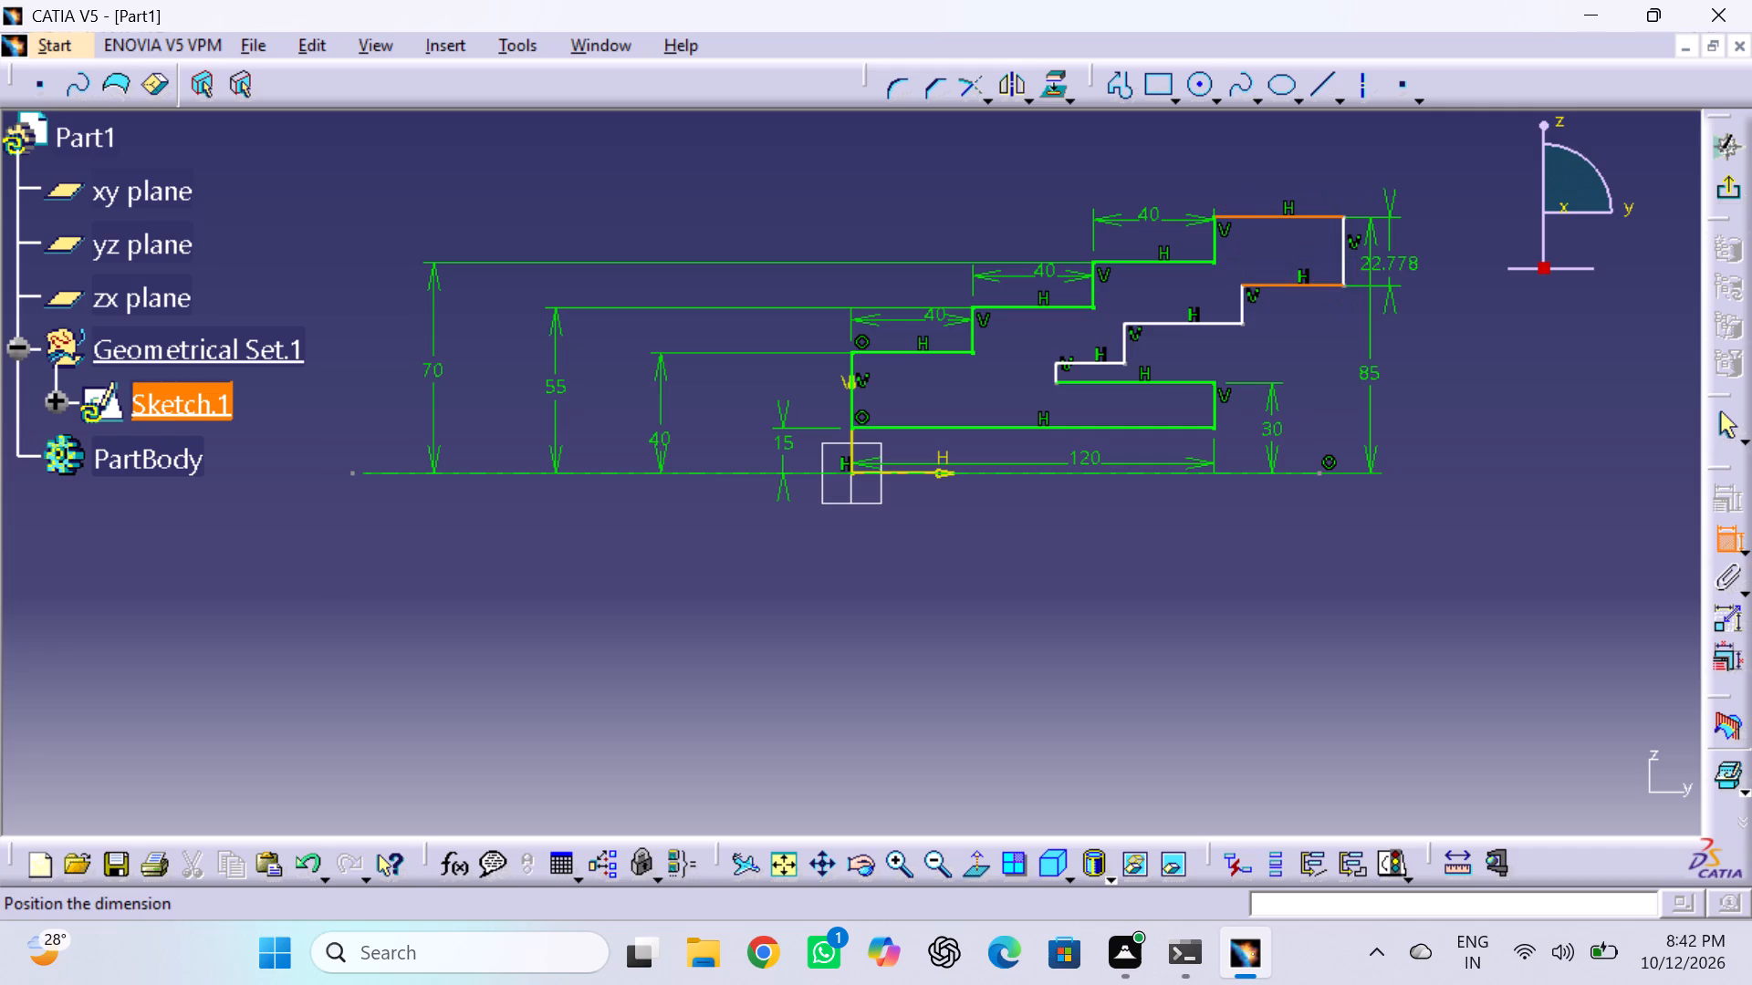
{"action": "double_click", "coordinate": [1395, 269]}
{"action": "double_click", "coordinate": [1403, 262]}
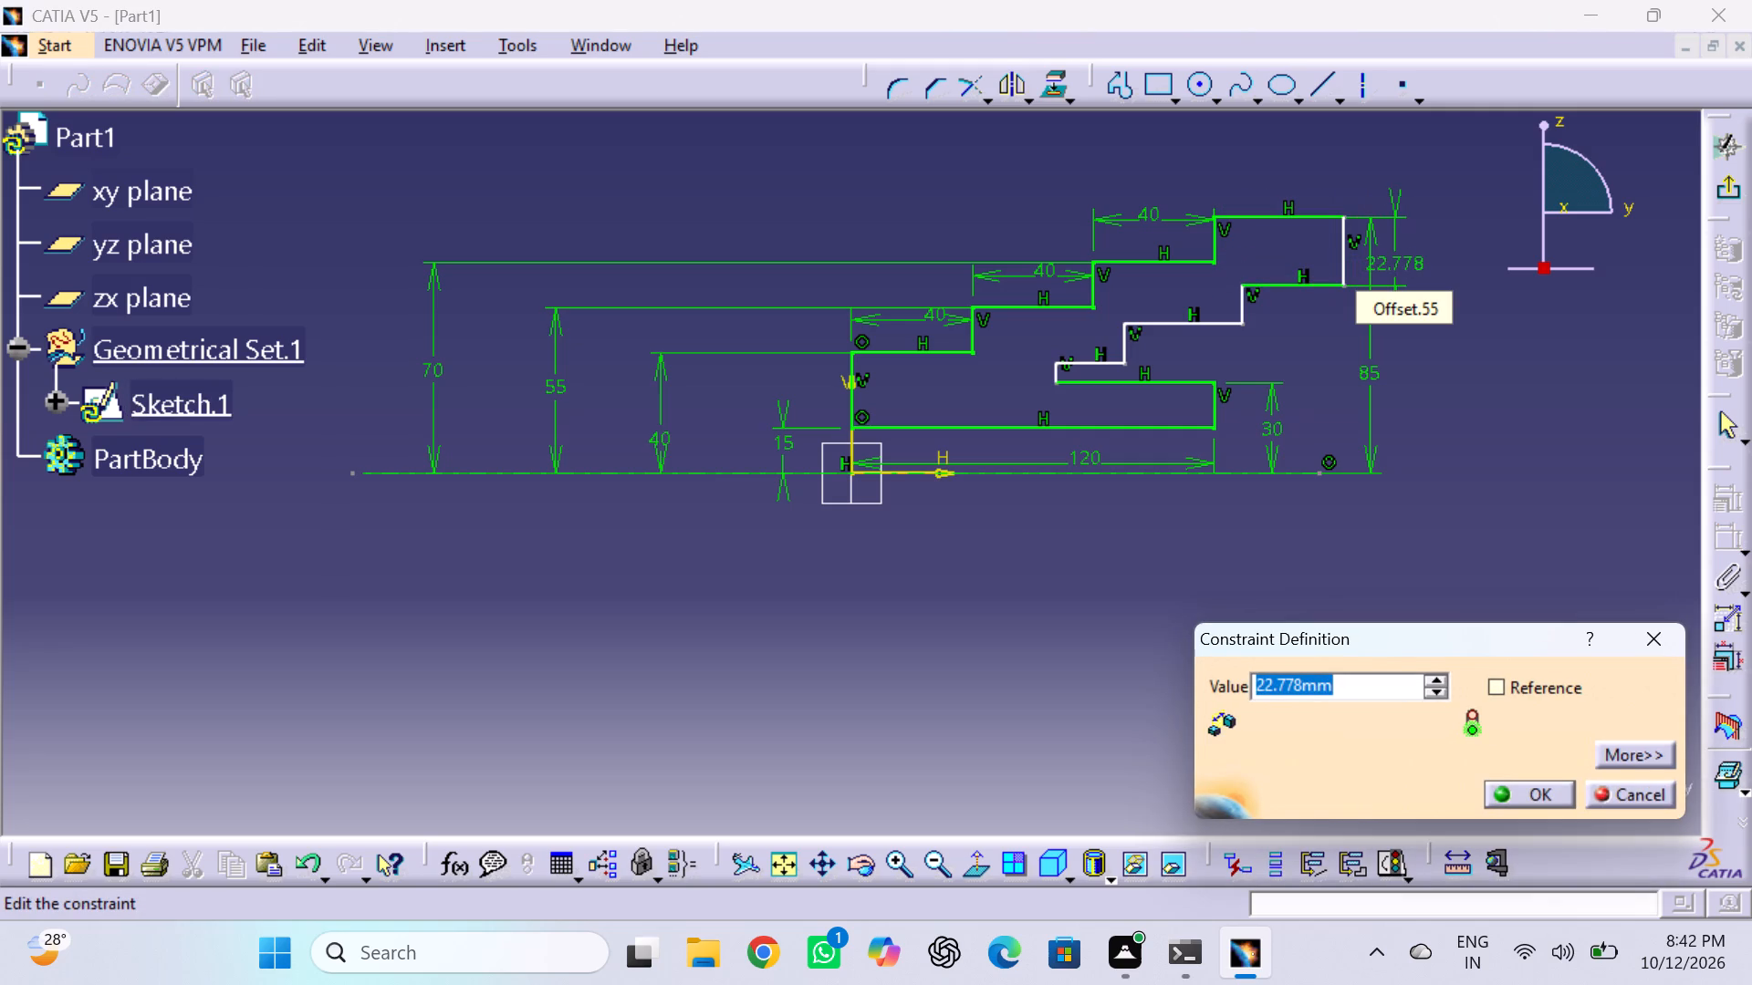
{"action": "key", "text": "8"}
{"action": "key", "text": "Return"}
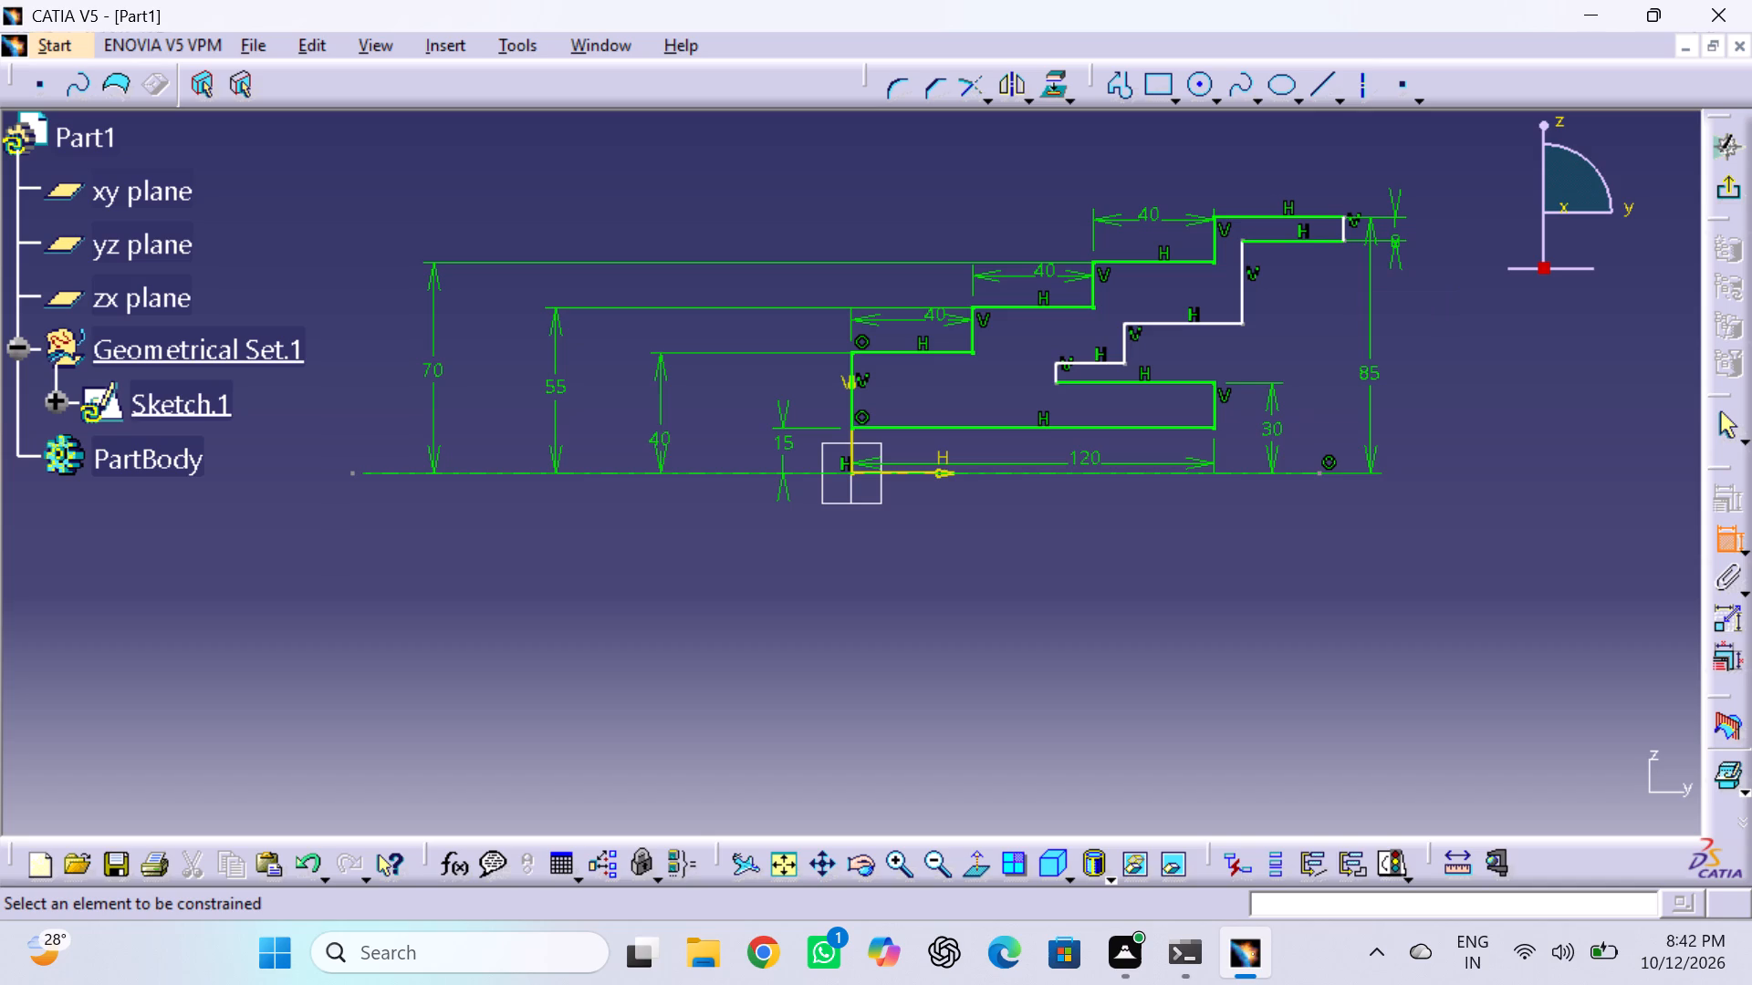
Dimension the topmost horizontal line's length and set it to 40 mm.
{"action": "left_click", "coordinate": [1287, 213]}
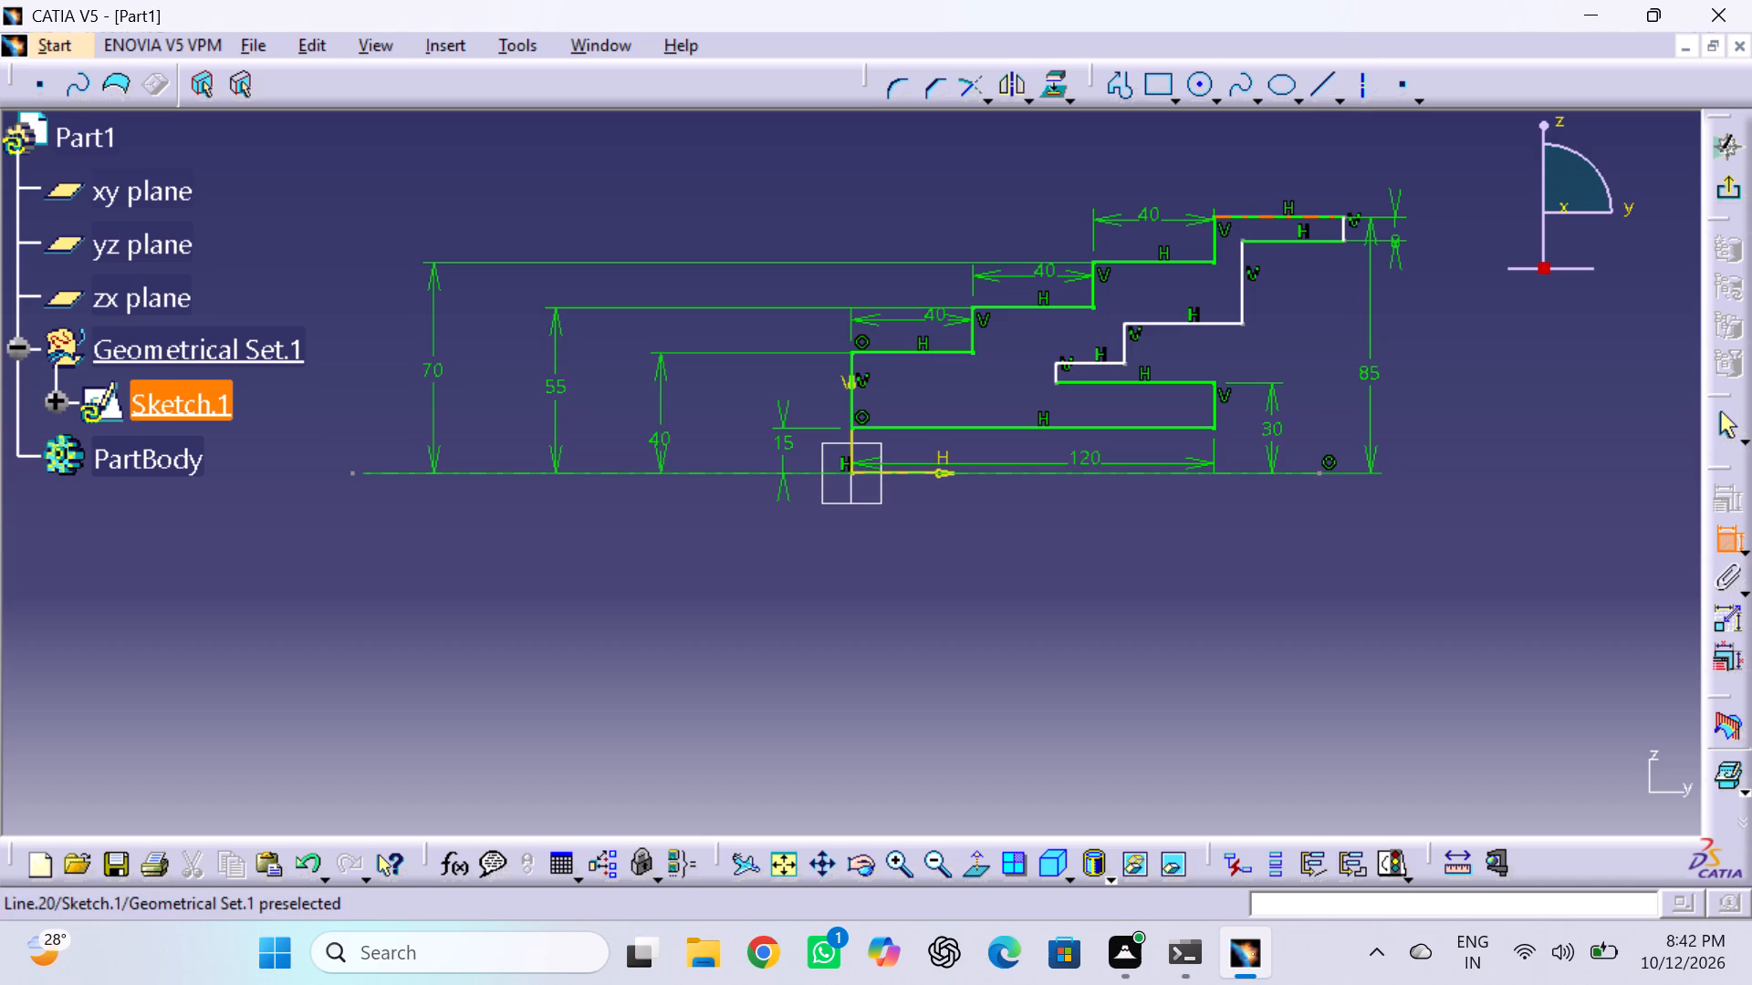
{"action": "left_click", "coordinate": [1308, 214]}
{"action": "left_click", "coordinate": [1299, 180]}
{"action": "double_click", "coordinate": [1292, 172]}
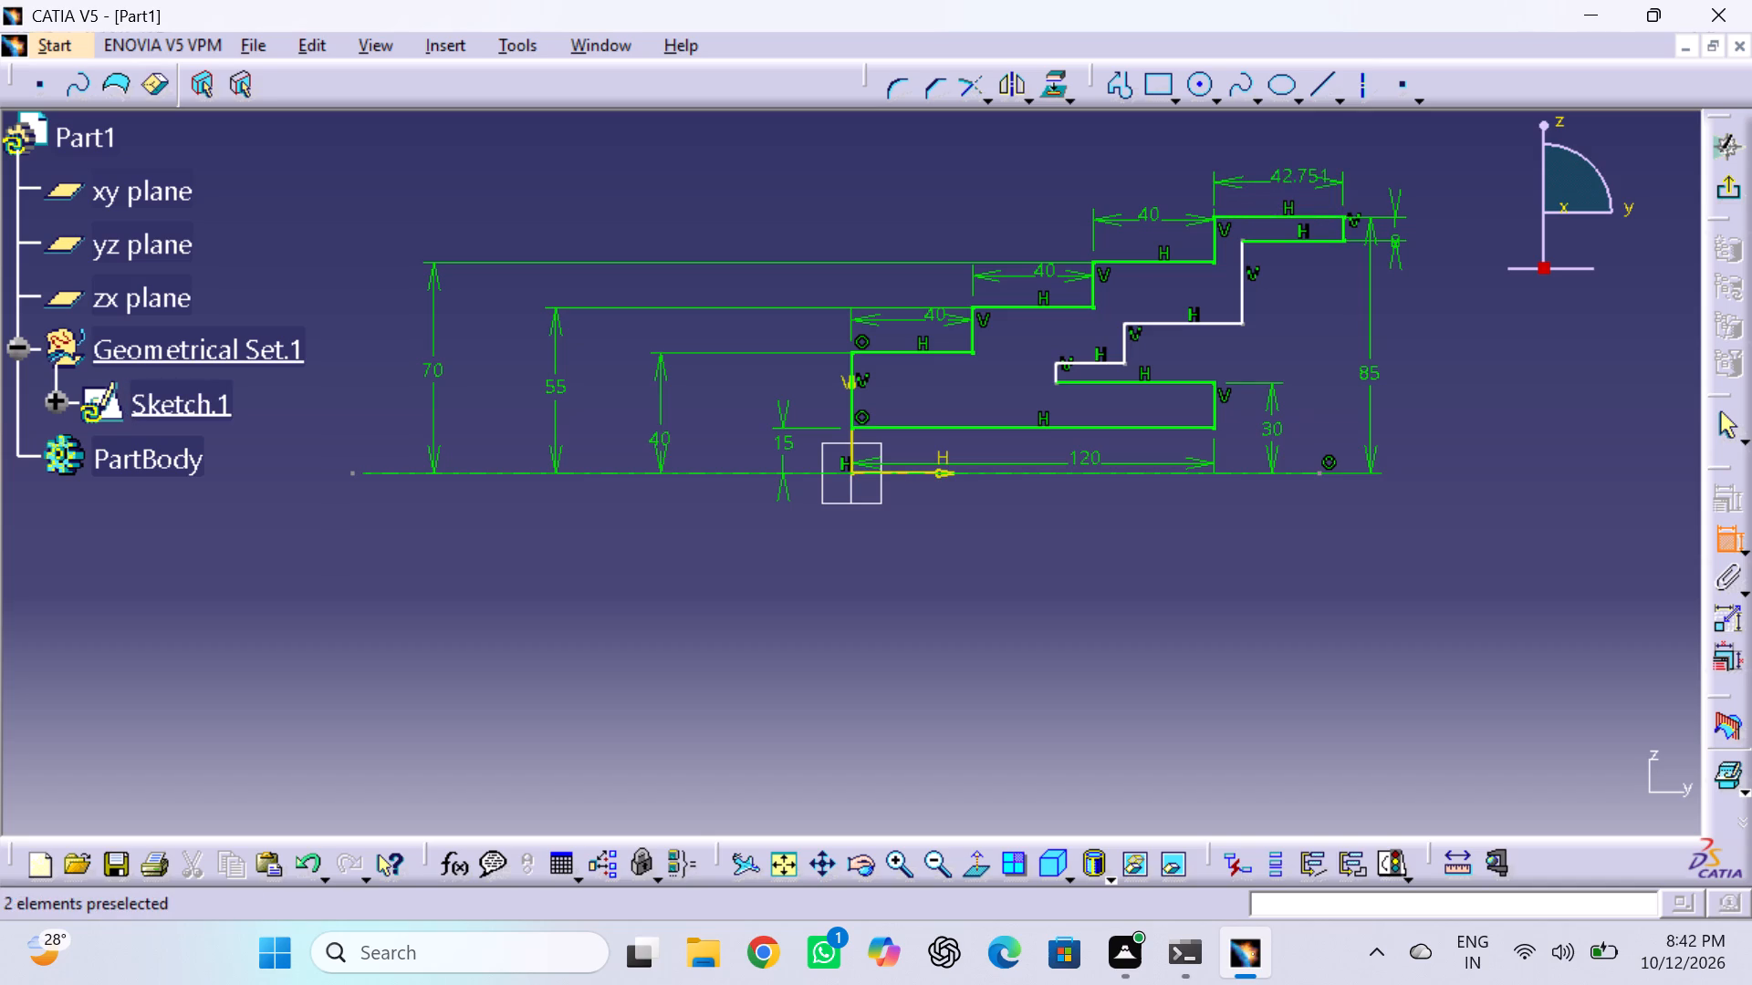
{"action": "type", "text": "40"}
{"action": "key", "text": "Return"}
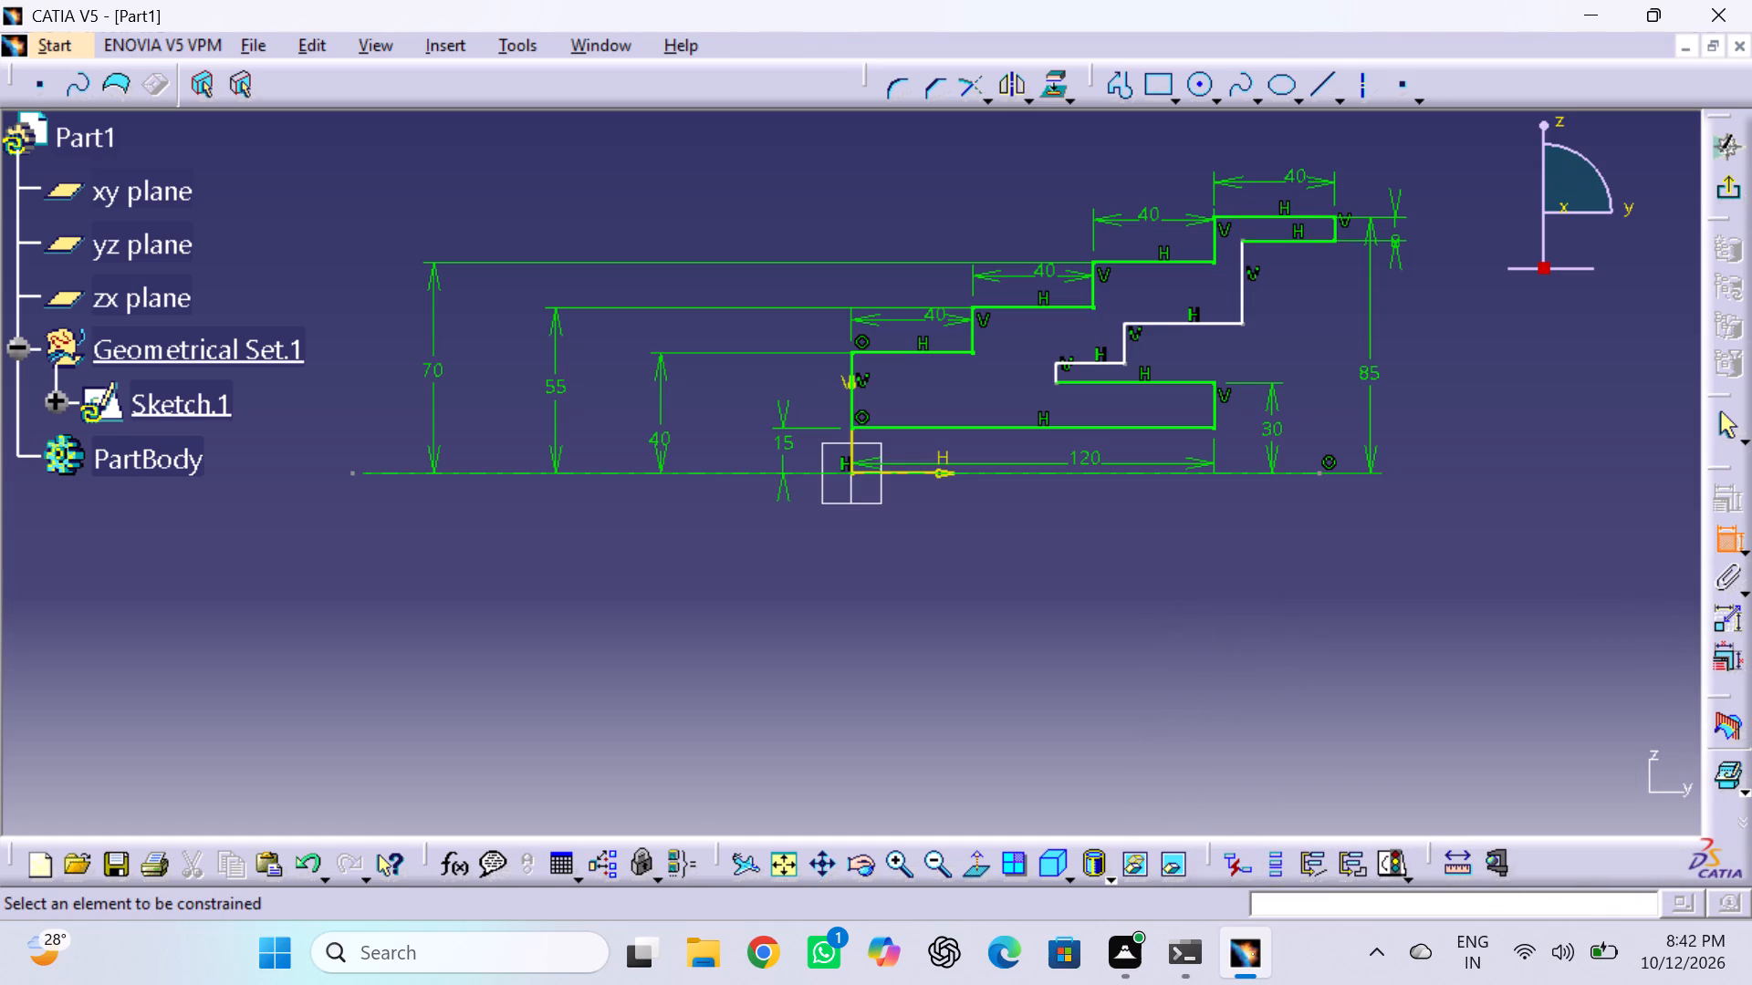
Dimension the gap between the outer step at 70 mm height and the inner horizontal below it, and set it to 8 mm.
{"action": "left_click", "coordinate": [1192, 323]}
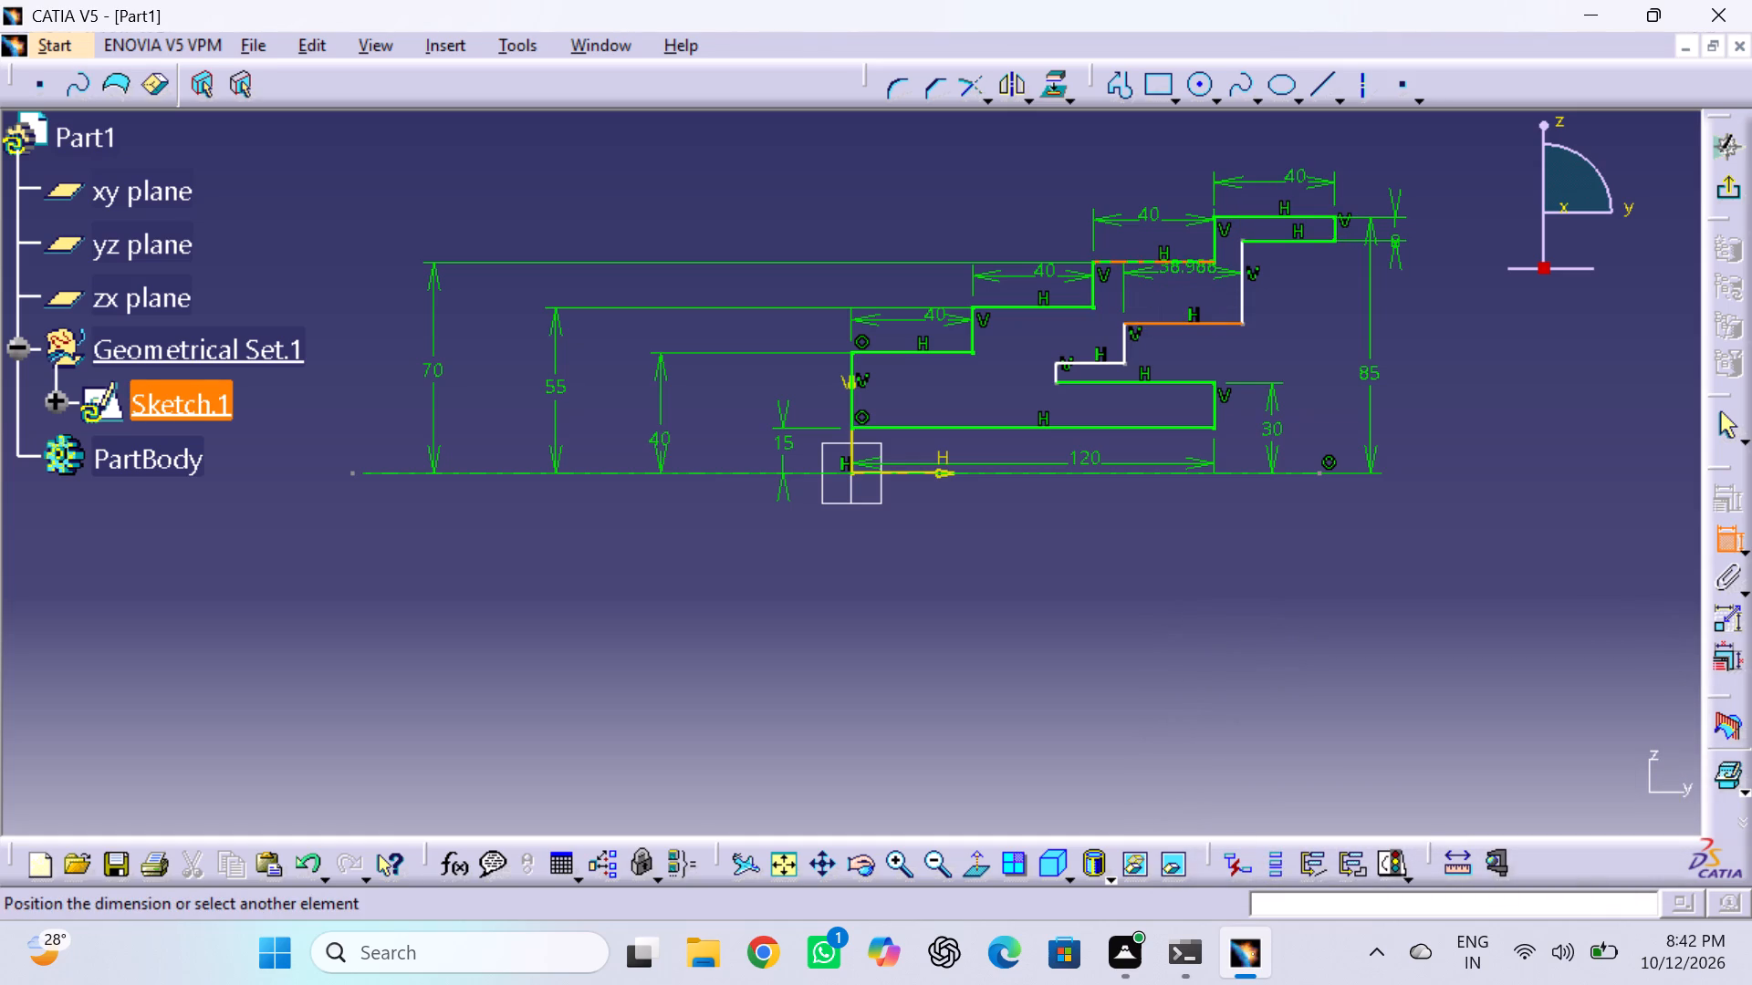
{"action": "left_click", "coordinate": [1191, 263]}
{"action": "left_click", "coordinate": [1295, 288]}
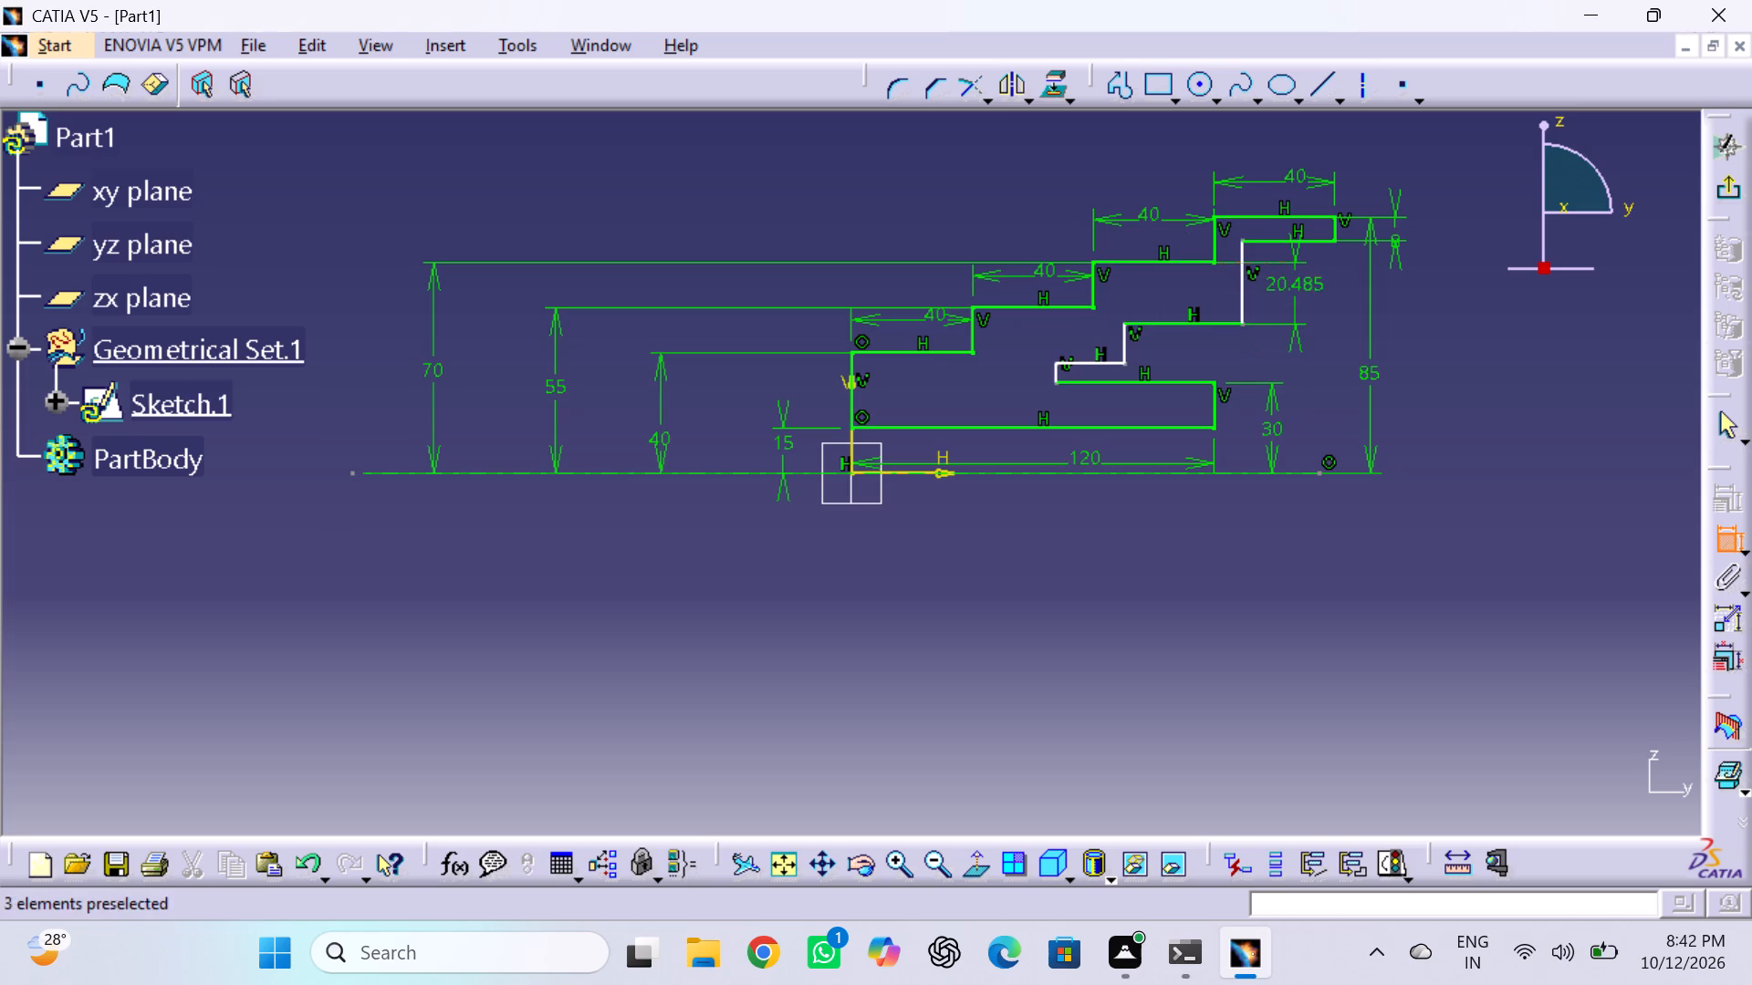
{"action": "double_click", "coordinate": [1311, 285]}
{"action": "key", "text": "8"}
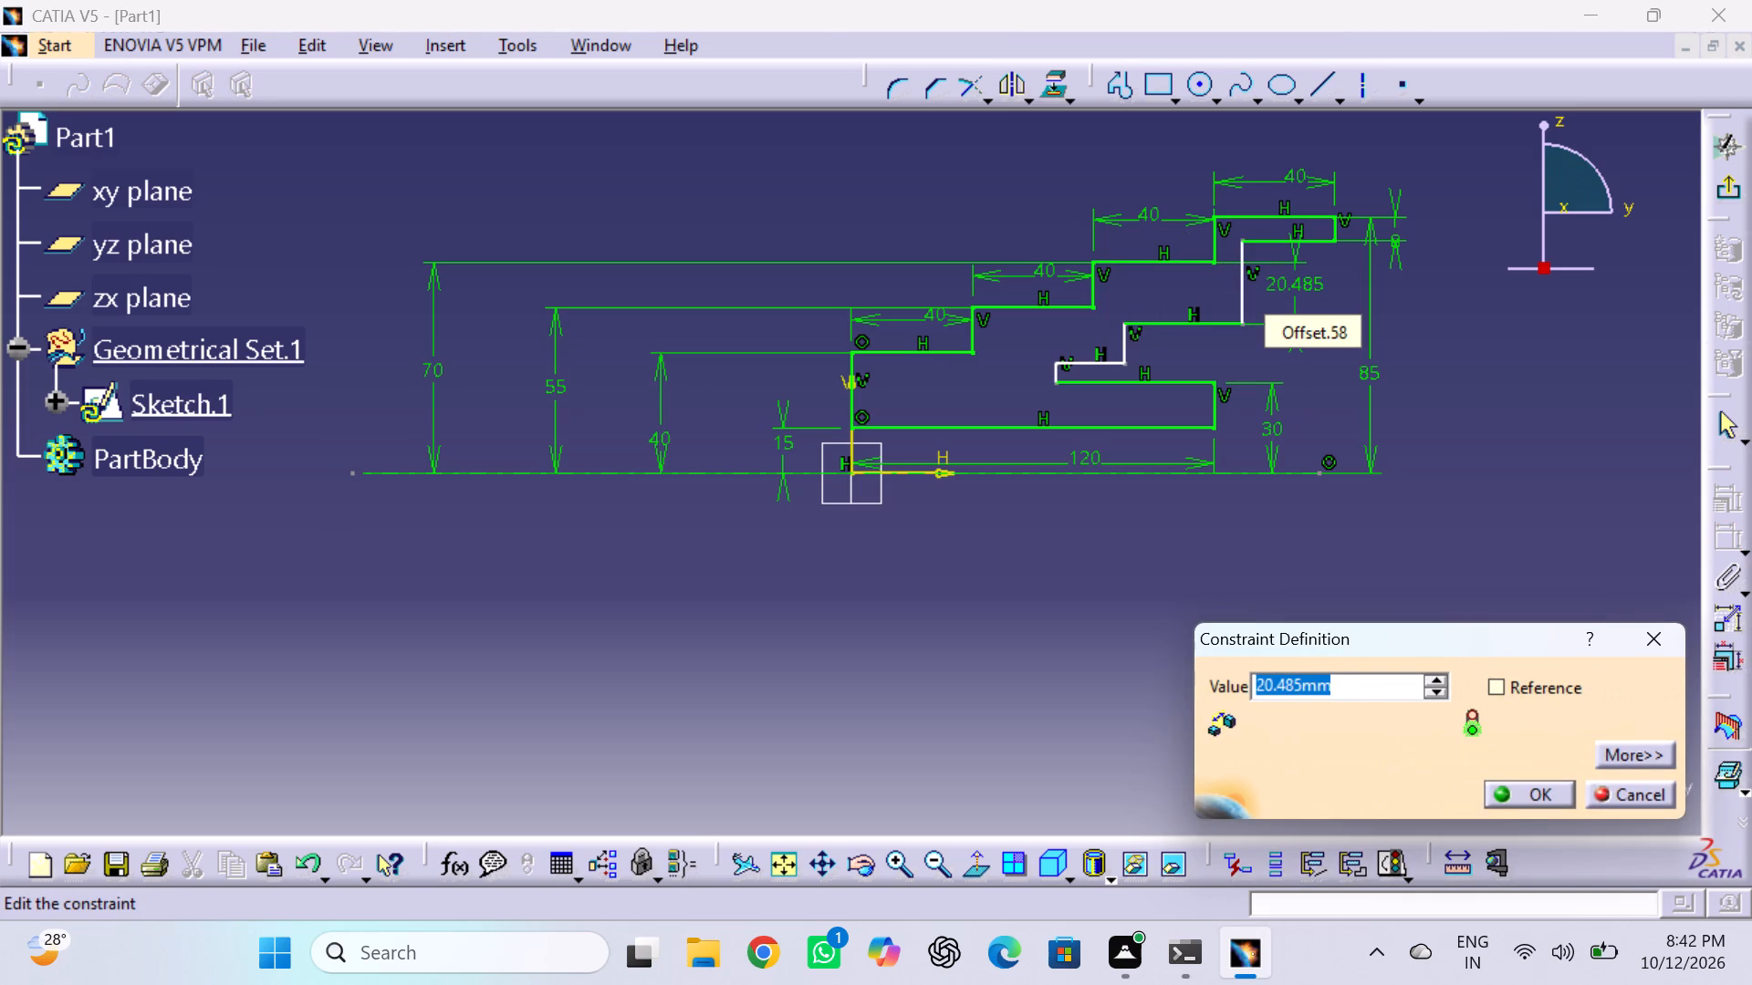
{"action": "key", "text": "Return"}
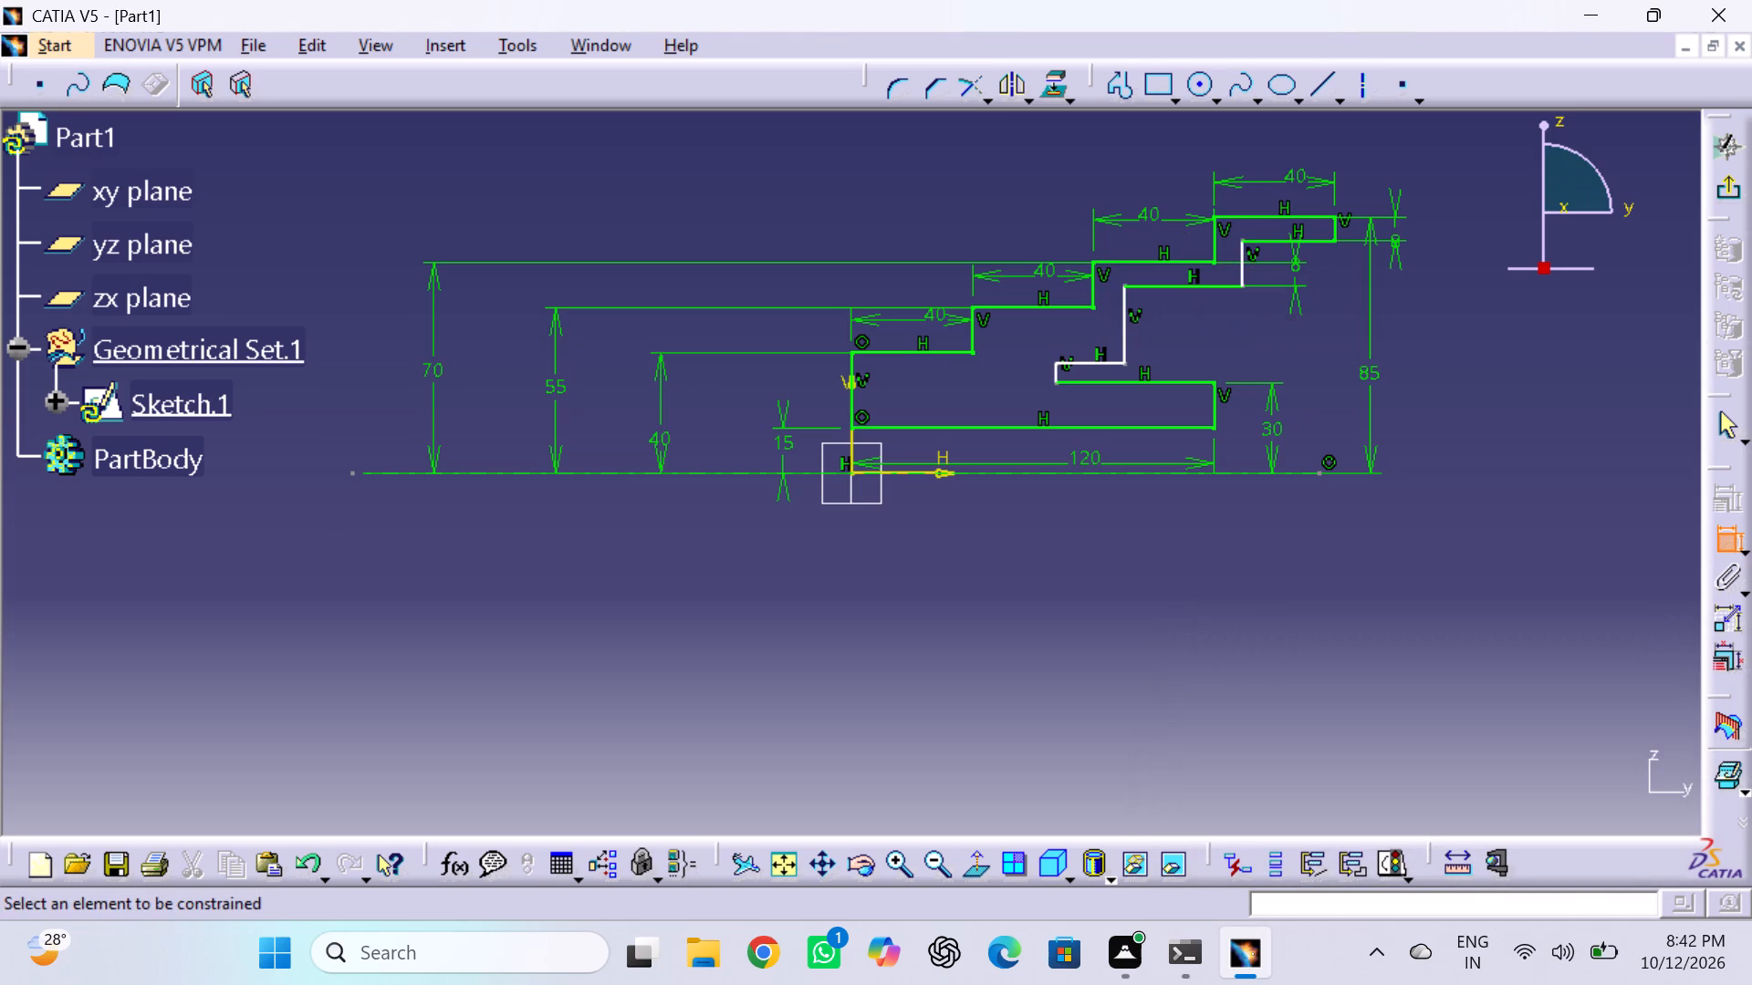
Dimension the gap between the outer step at 55 mm height and the short inner horizontal below it, and set it to 8 mm.
{"action": "left_click", "coordinate": [1096, 366]}
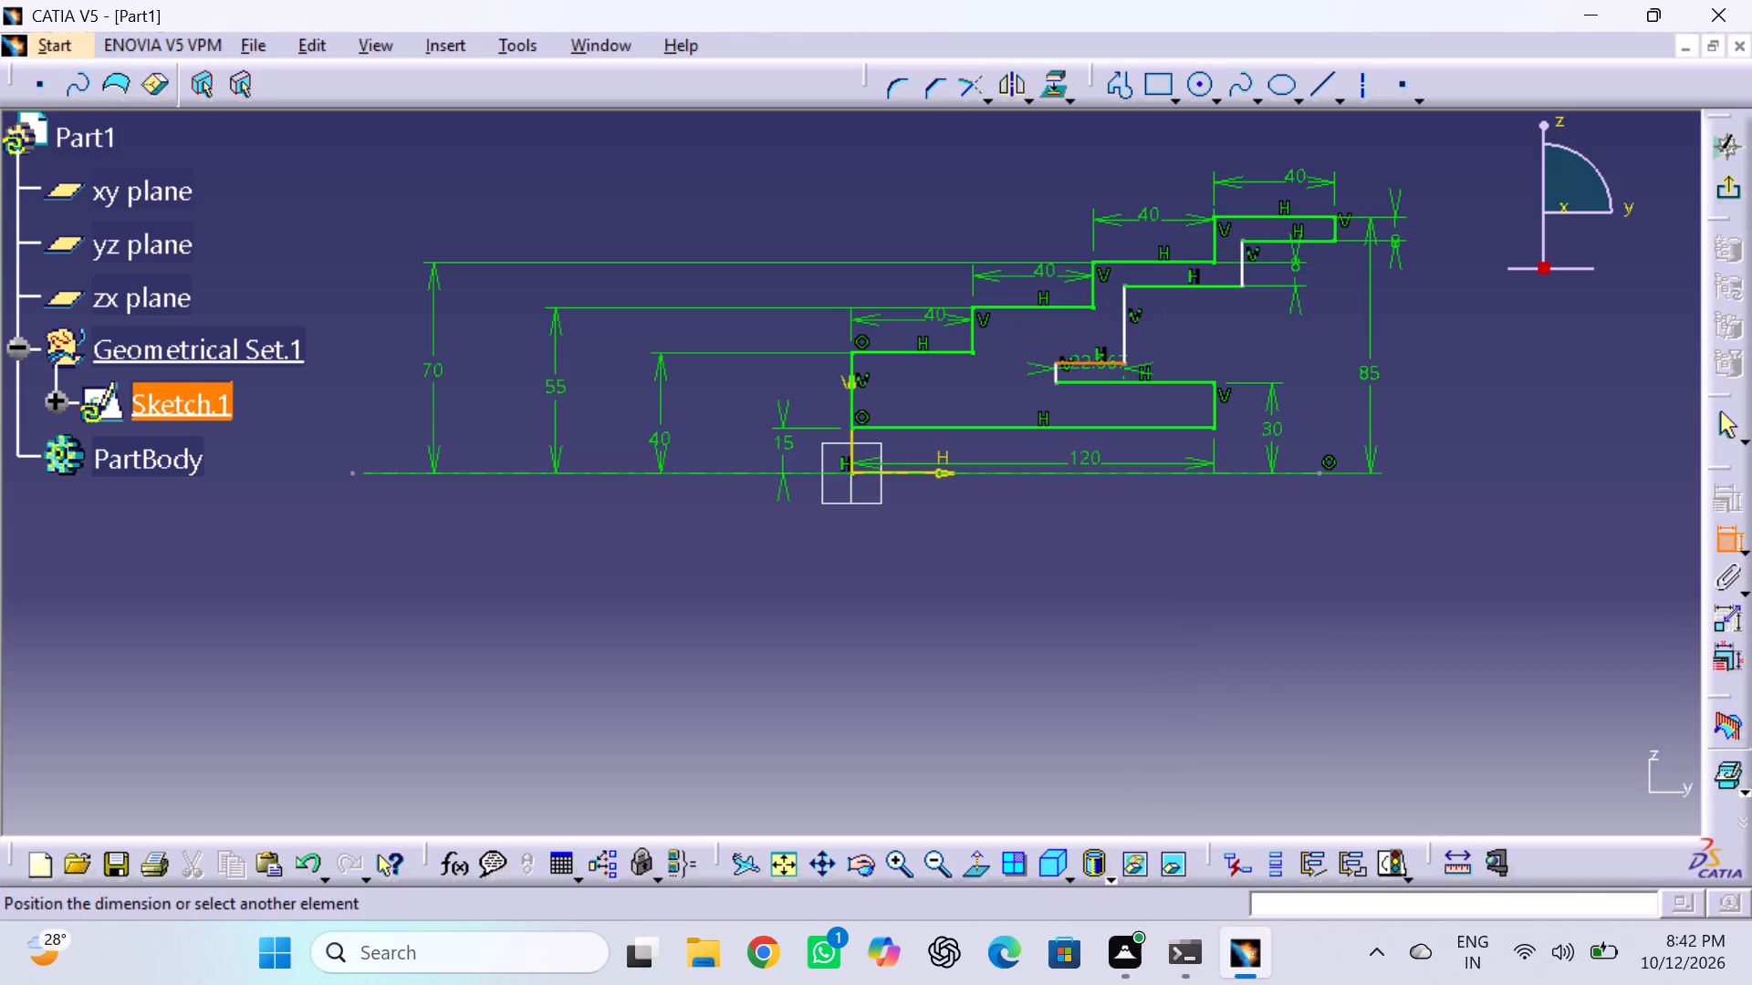
{"action": "left_click", "coordinate": [1077, 306]}
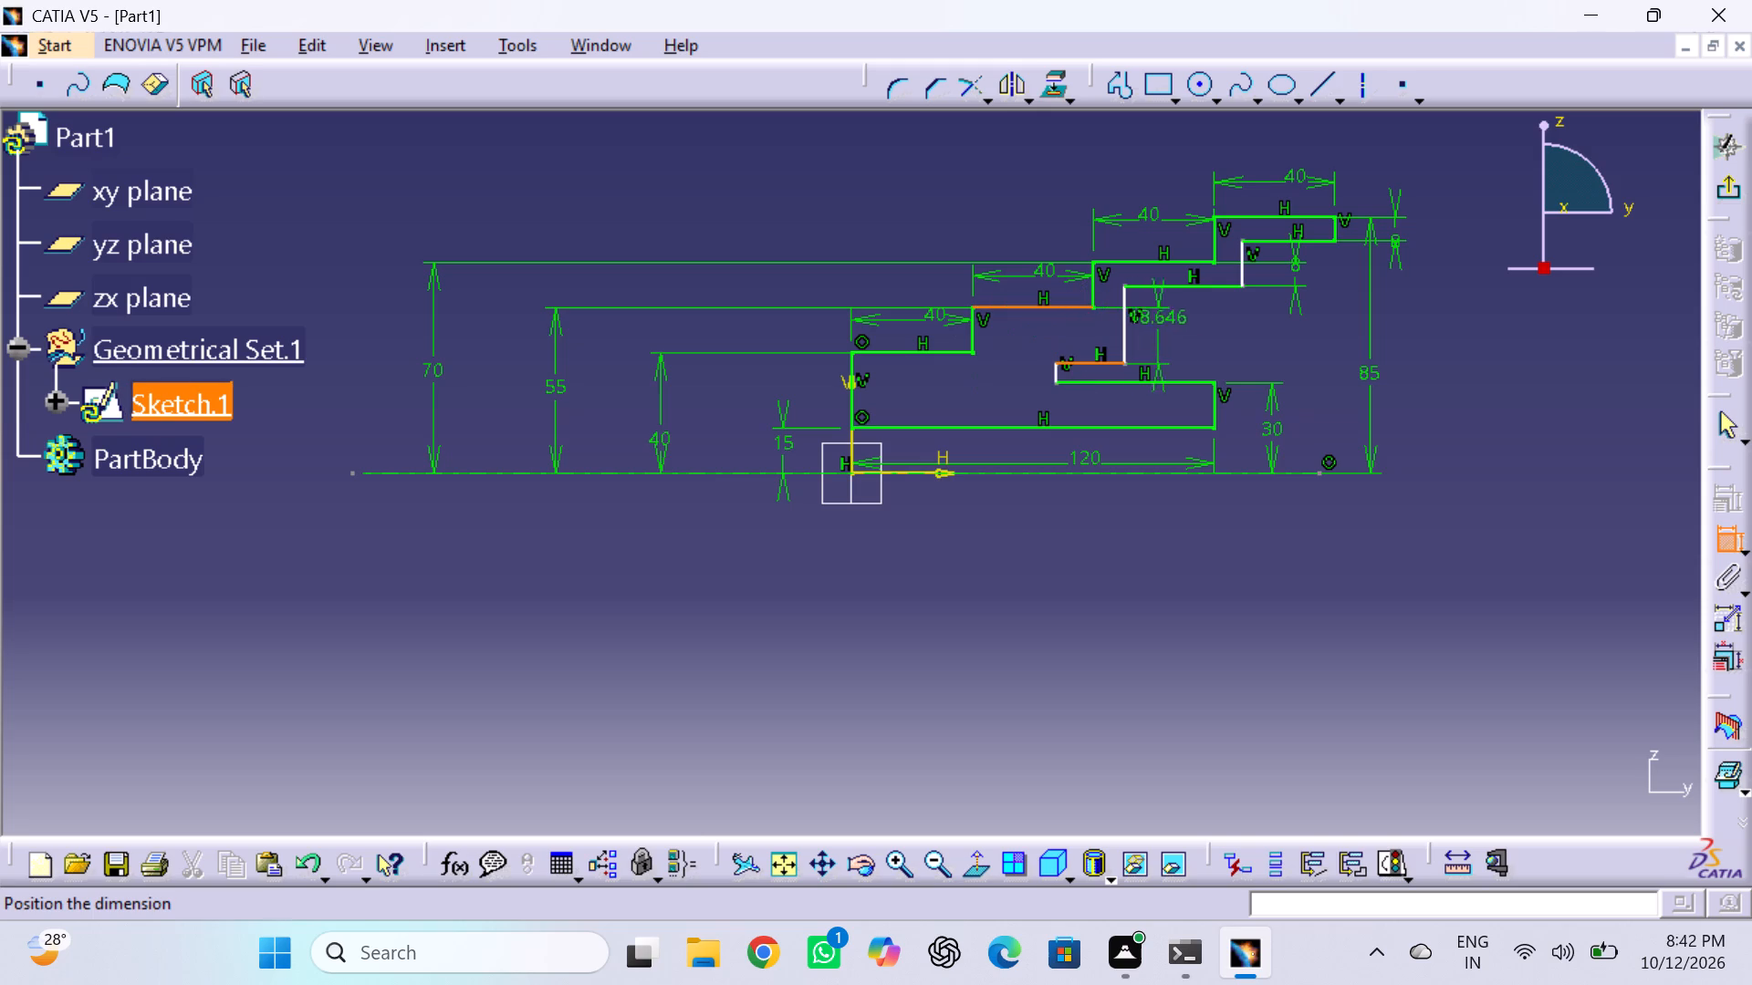
{"action": "left_click", "coordinate": [1193, 325]}
{"action": "double_click", "coordinate": [1215, 321]}
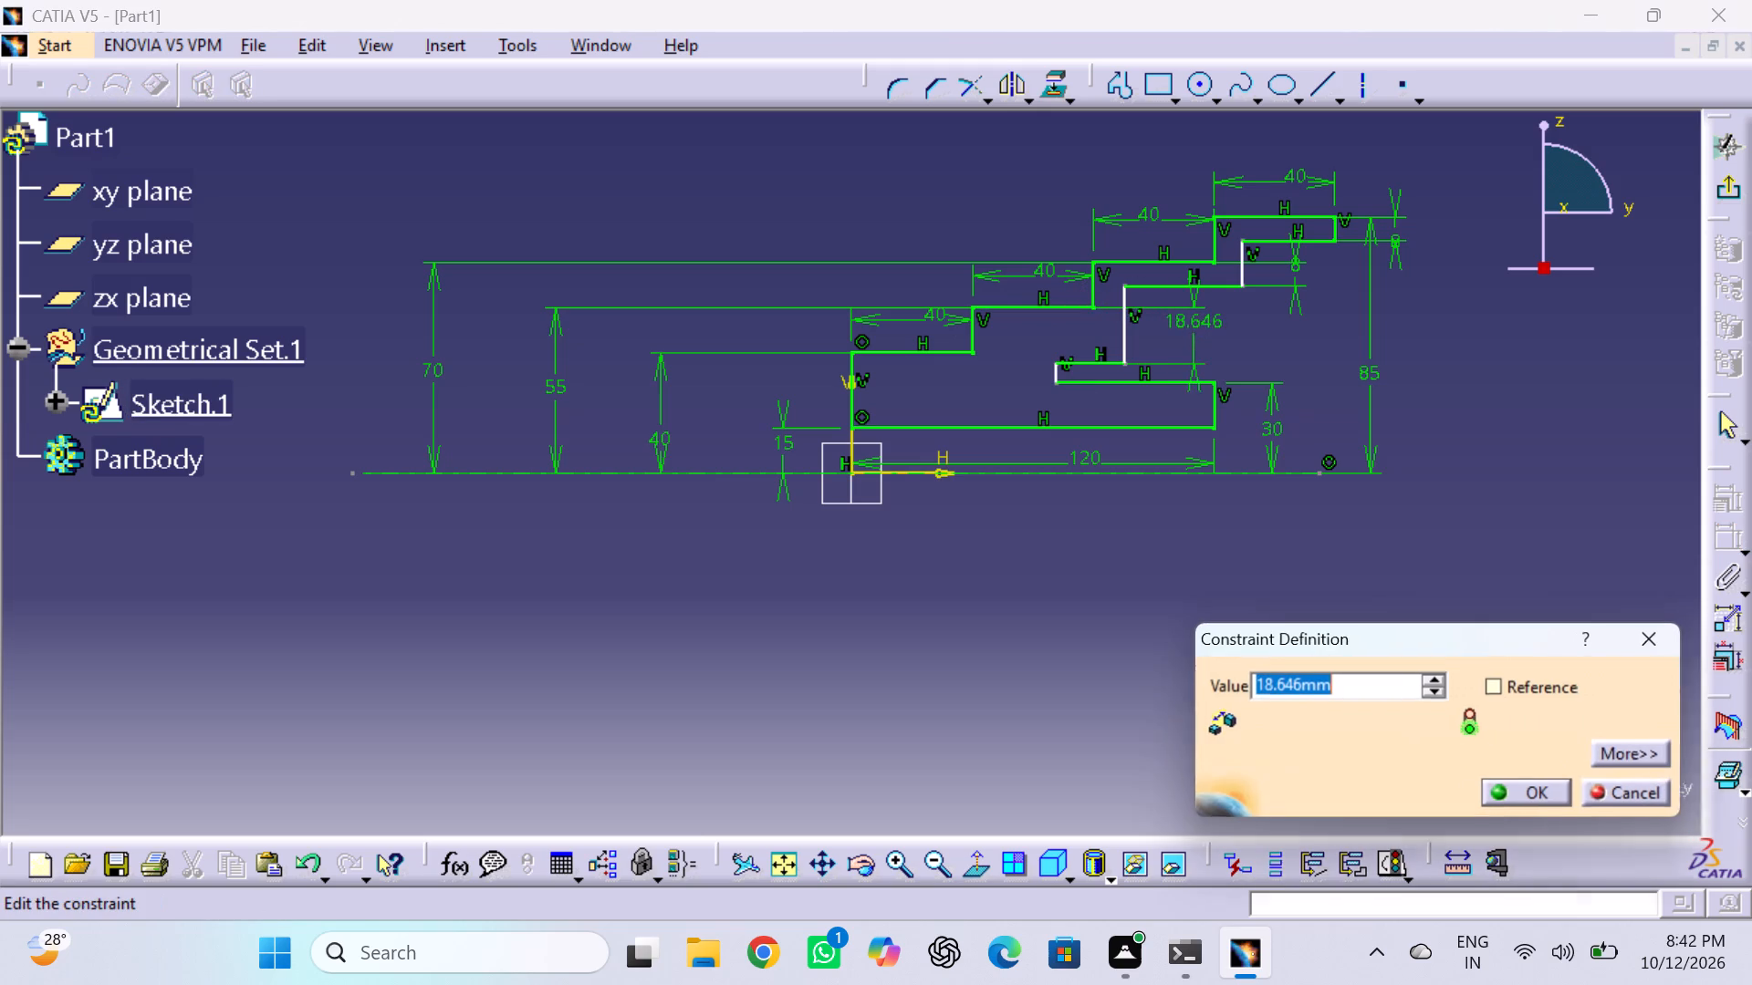
{"action": "key", "text": "8"}
{"action": "key", "text": "Return"}
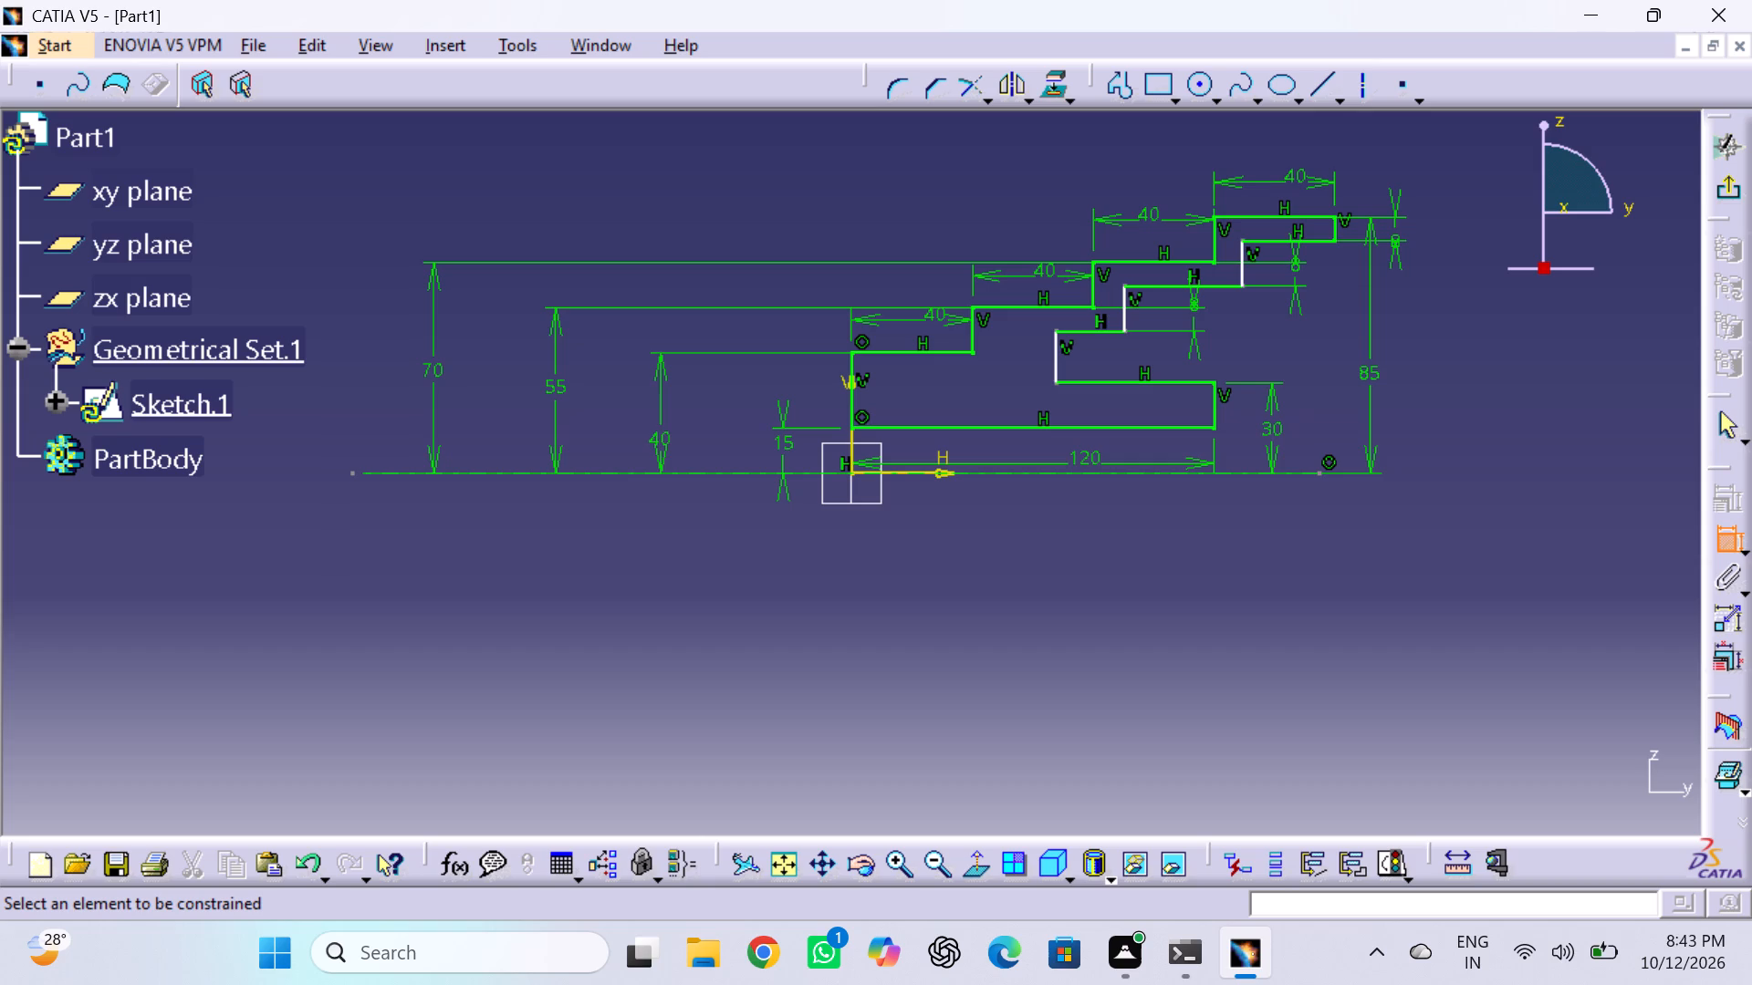
Dimension the horizontal gap between the riser at the topmost line's inner end and the adjacent inner riser, and set it to 8 mm.
{"action": "left_click", "coordinate": [1242, 267]}
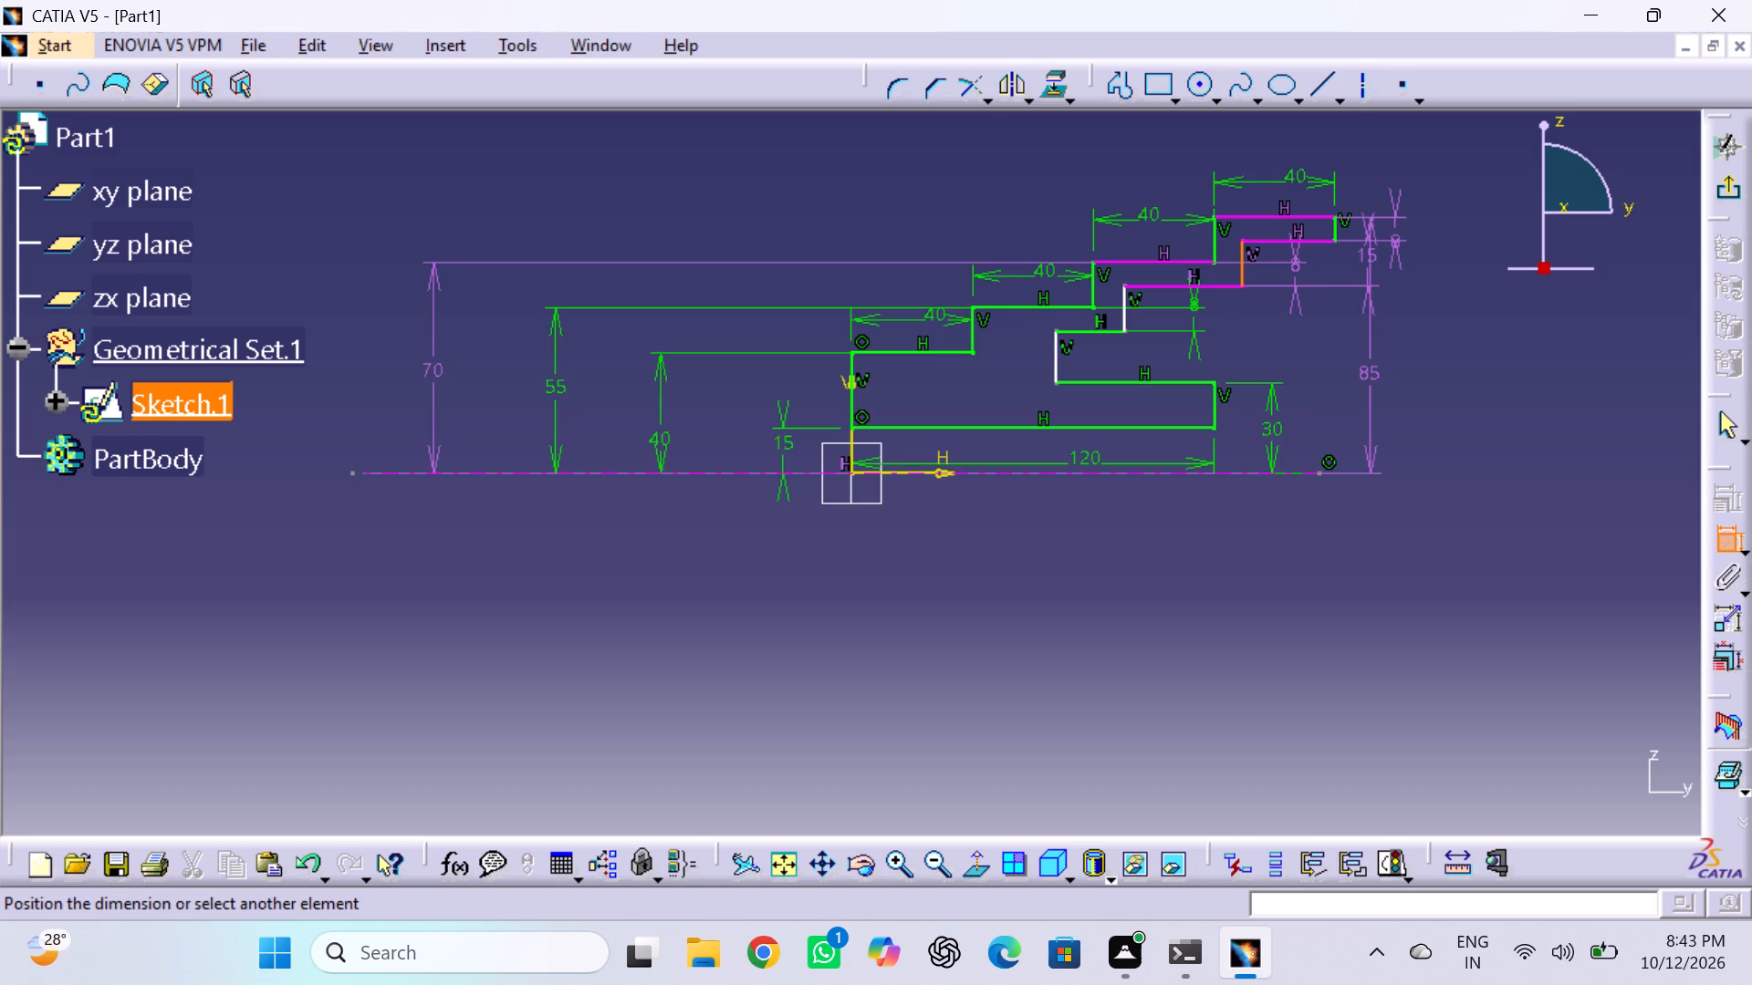
{"action": "left_click", "coordinate": [1216, 244]}
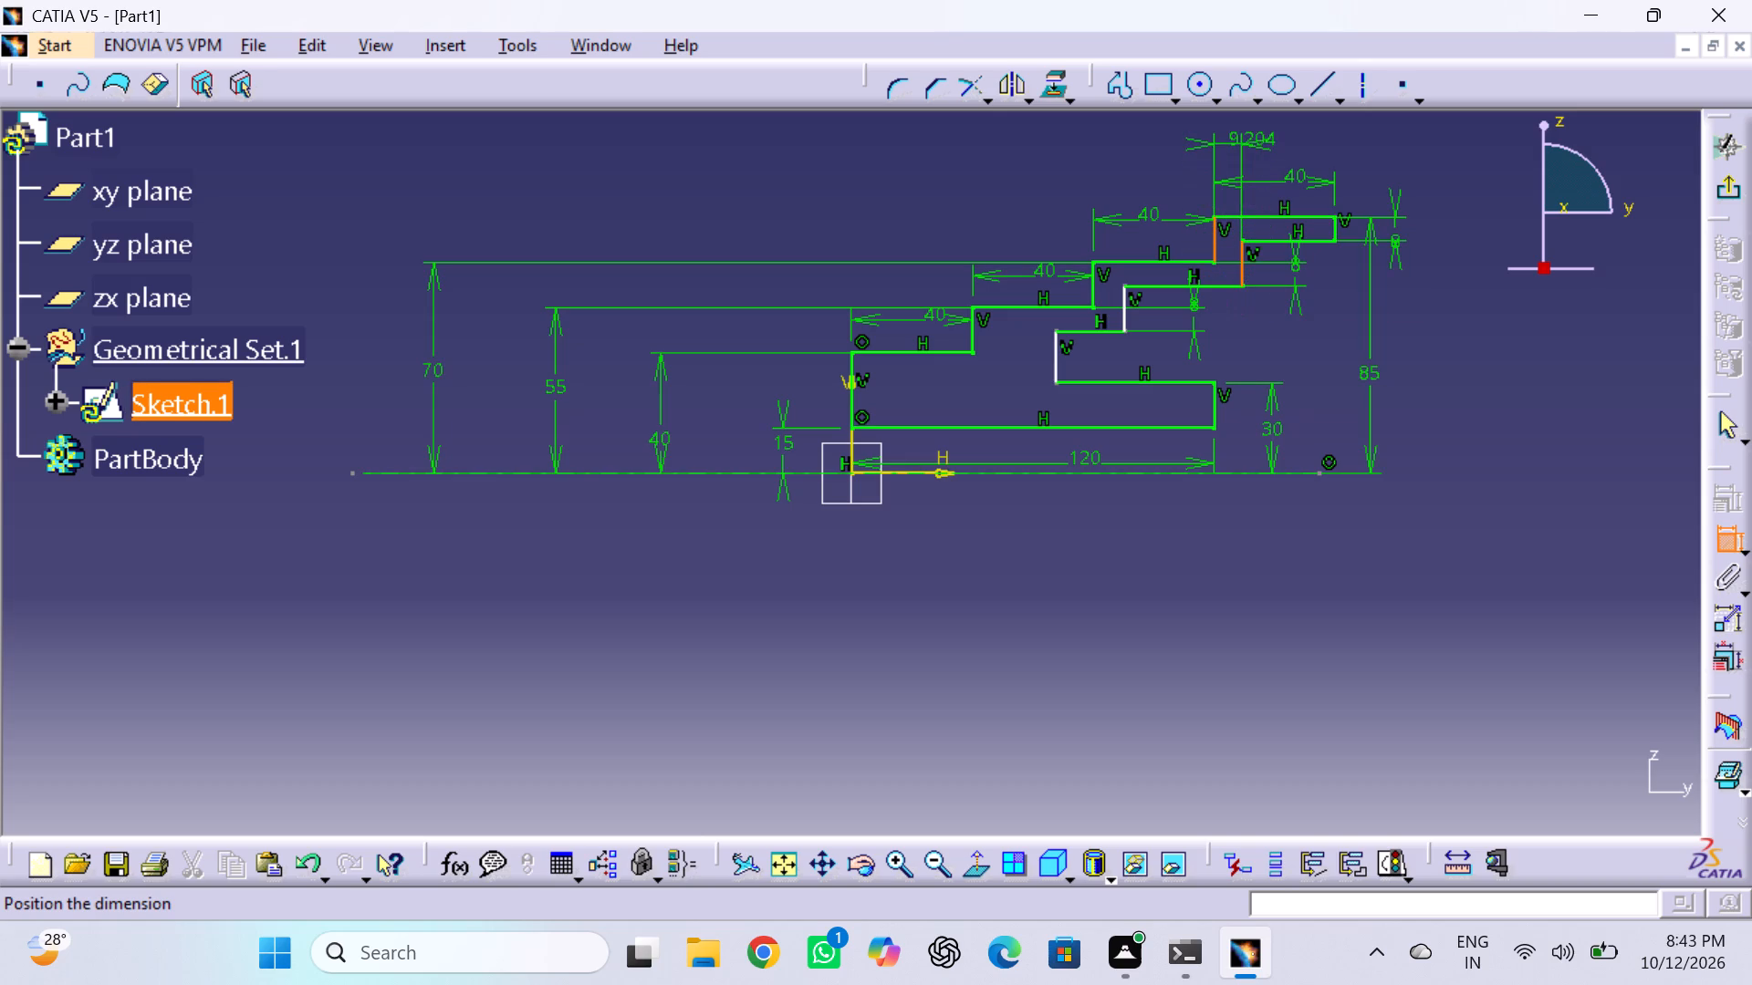
{"action": "left_click", "coordinate": [1232, 140]}
{"action": "double_click", "coordinate": [1232, 135]}
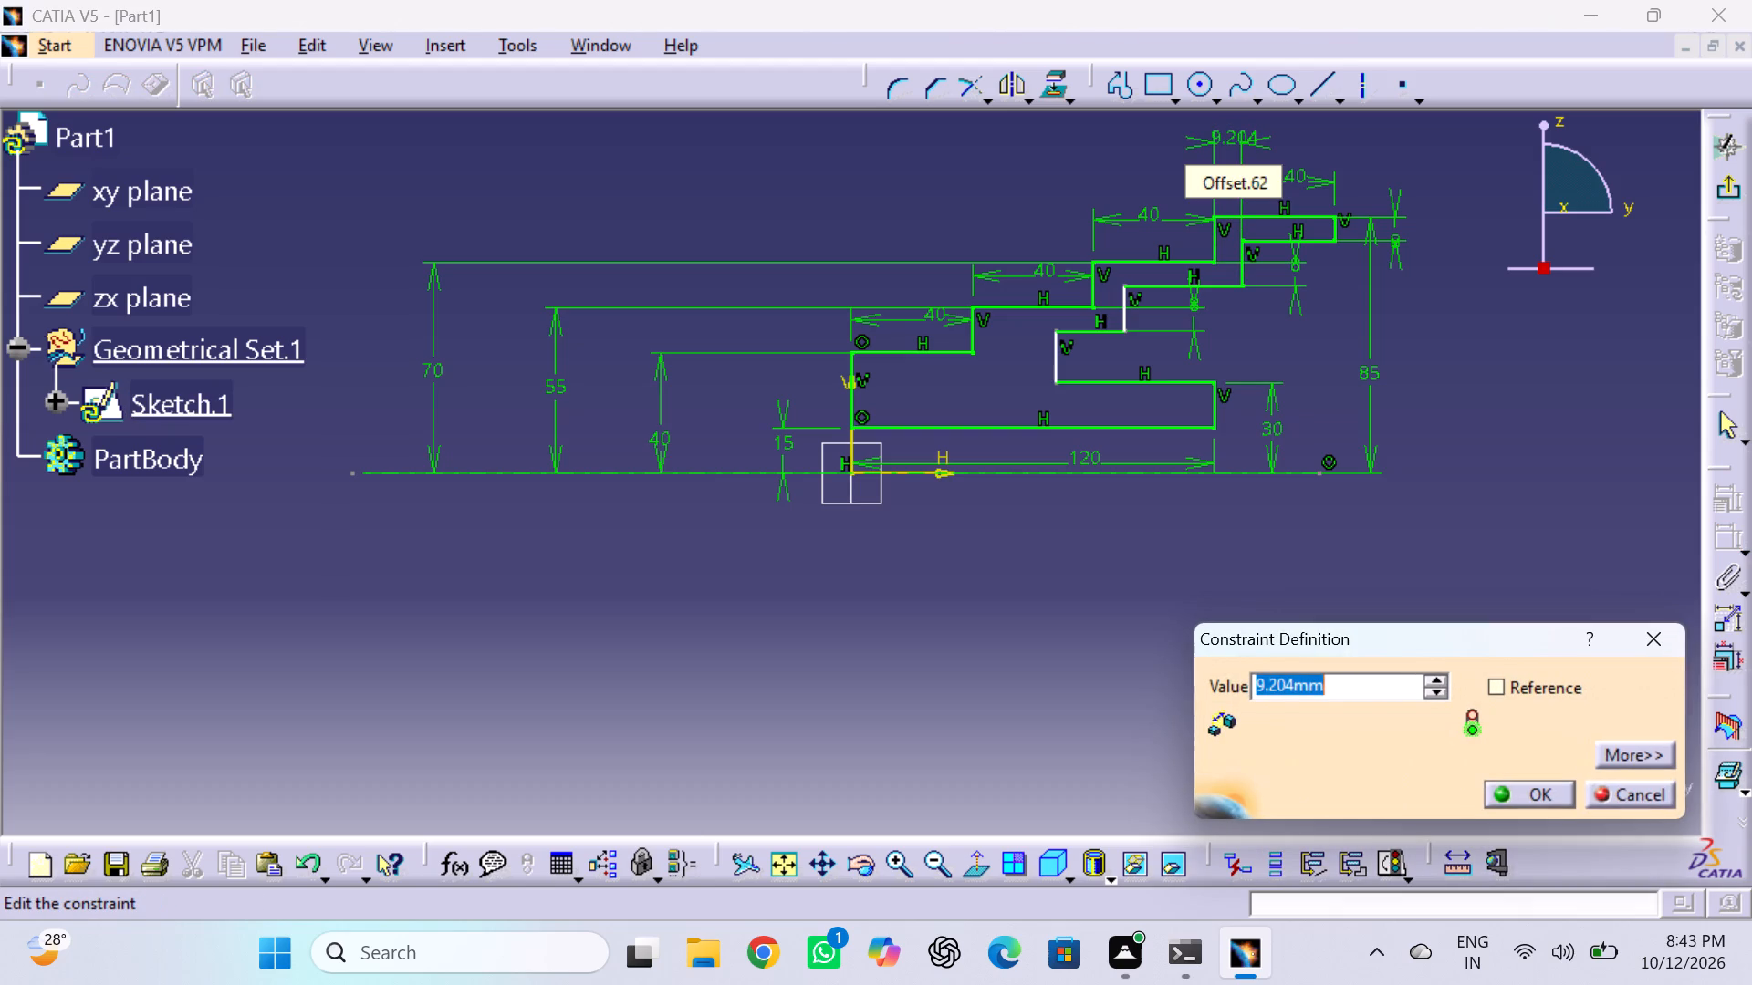
{"action": "key", "text": "8"}
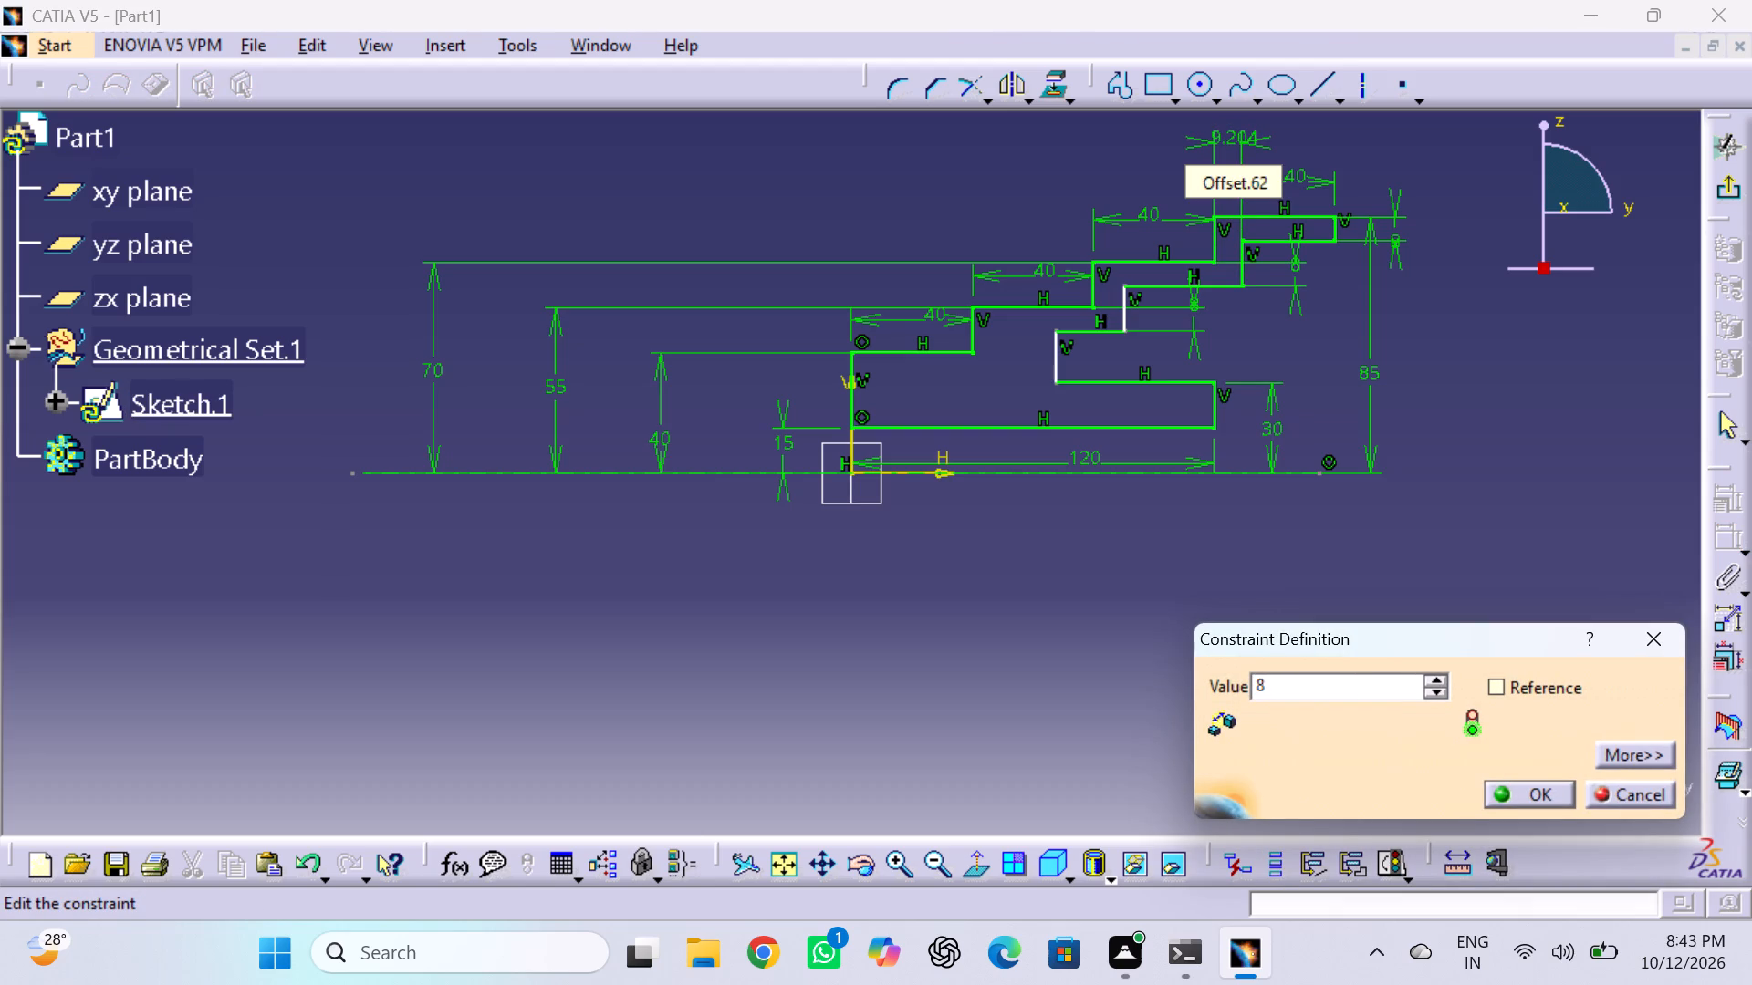
{"action": "key", "text": "Return"}
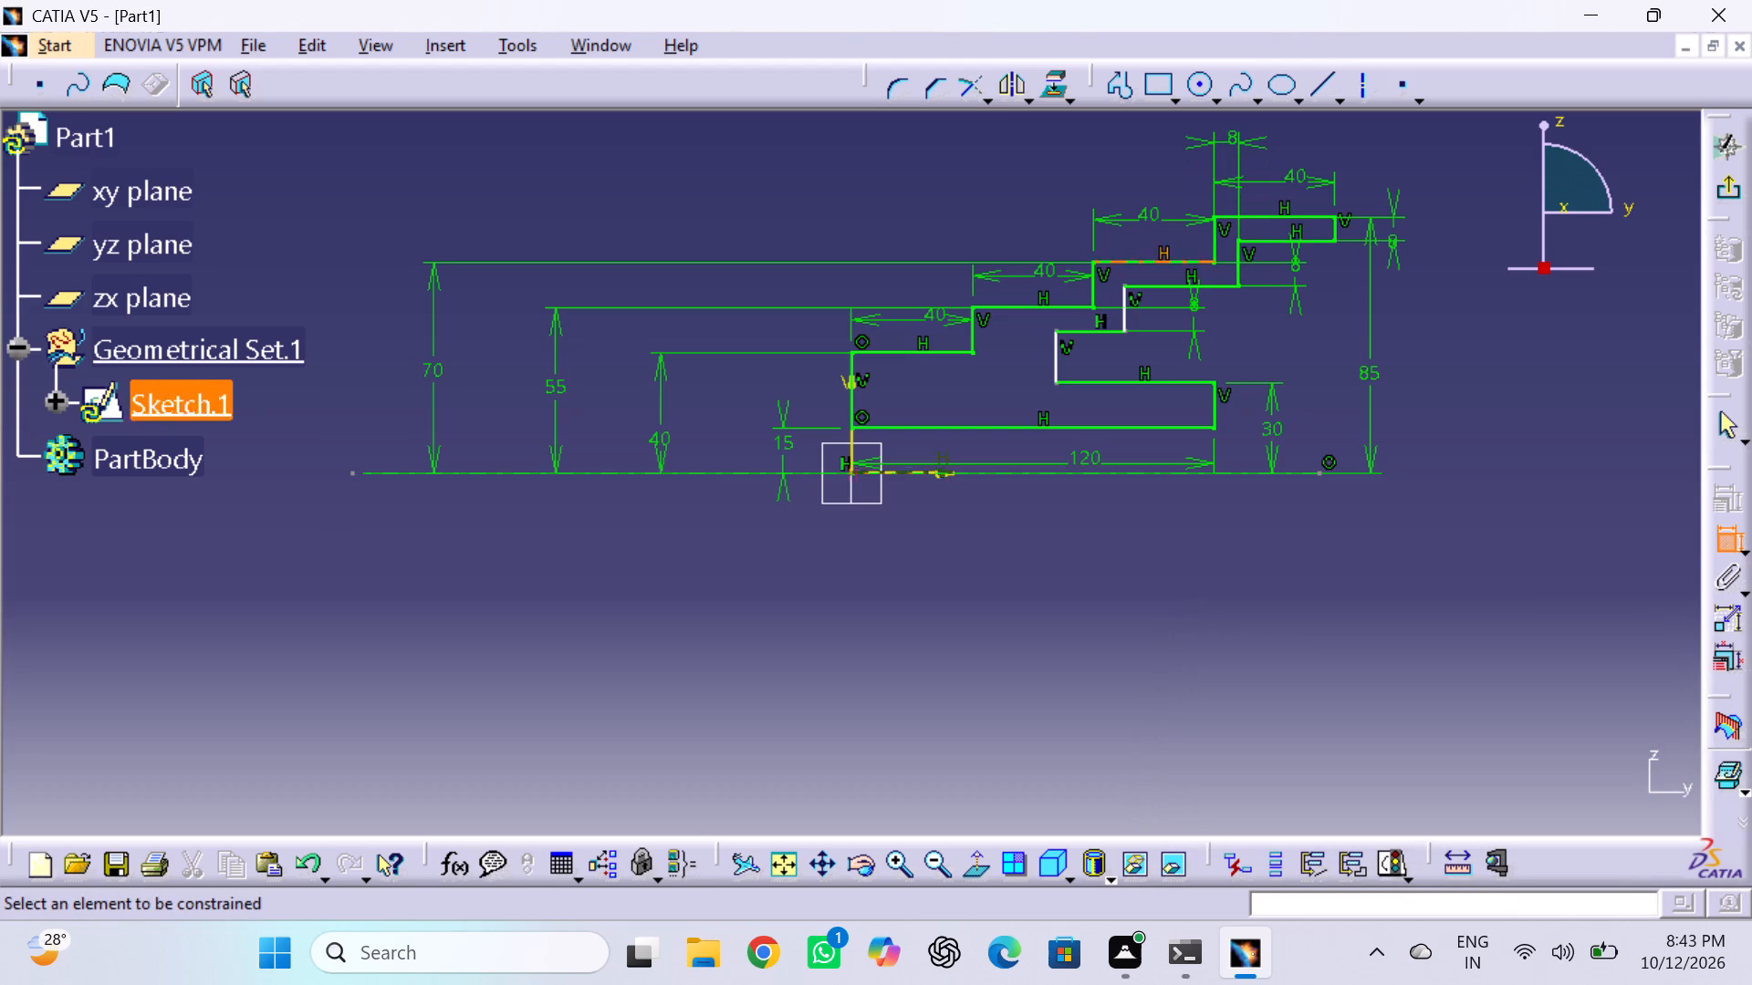
Dimension the horizontal gap between the riser up to the 70 mm outer step and the adjacent inner riser, and set it to 8 mm.
{"action": "left_click", "coordinate": [1126, 313]}
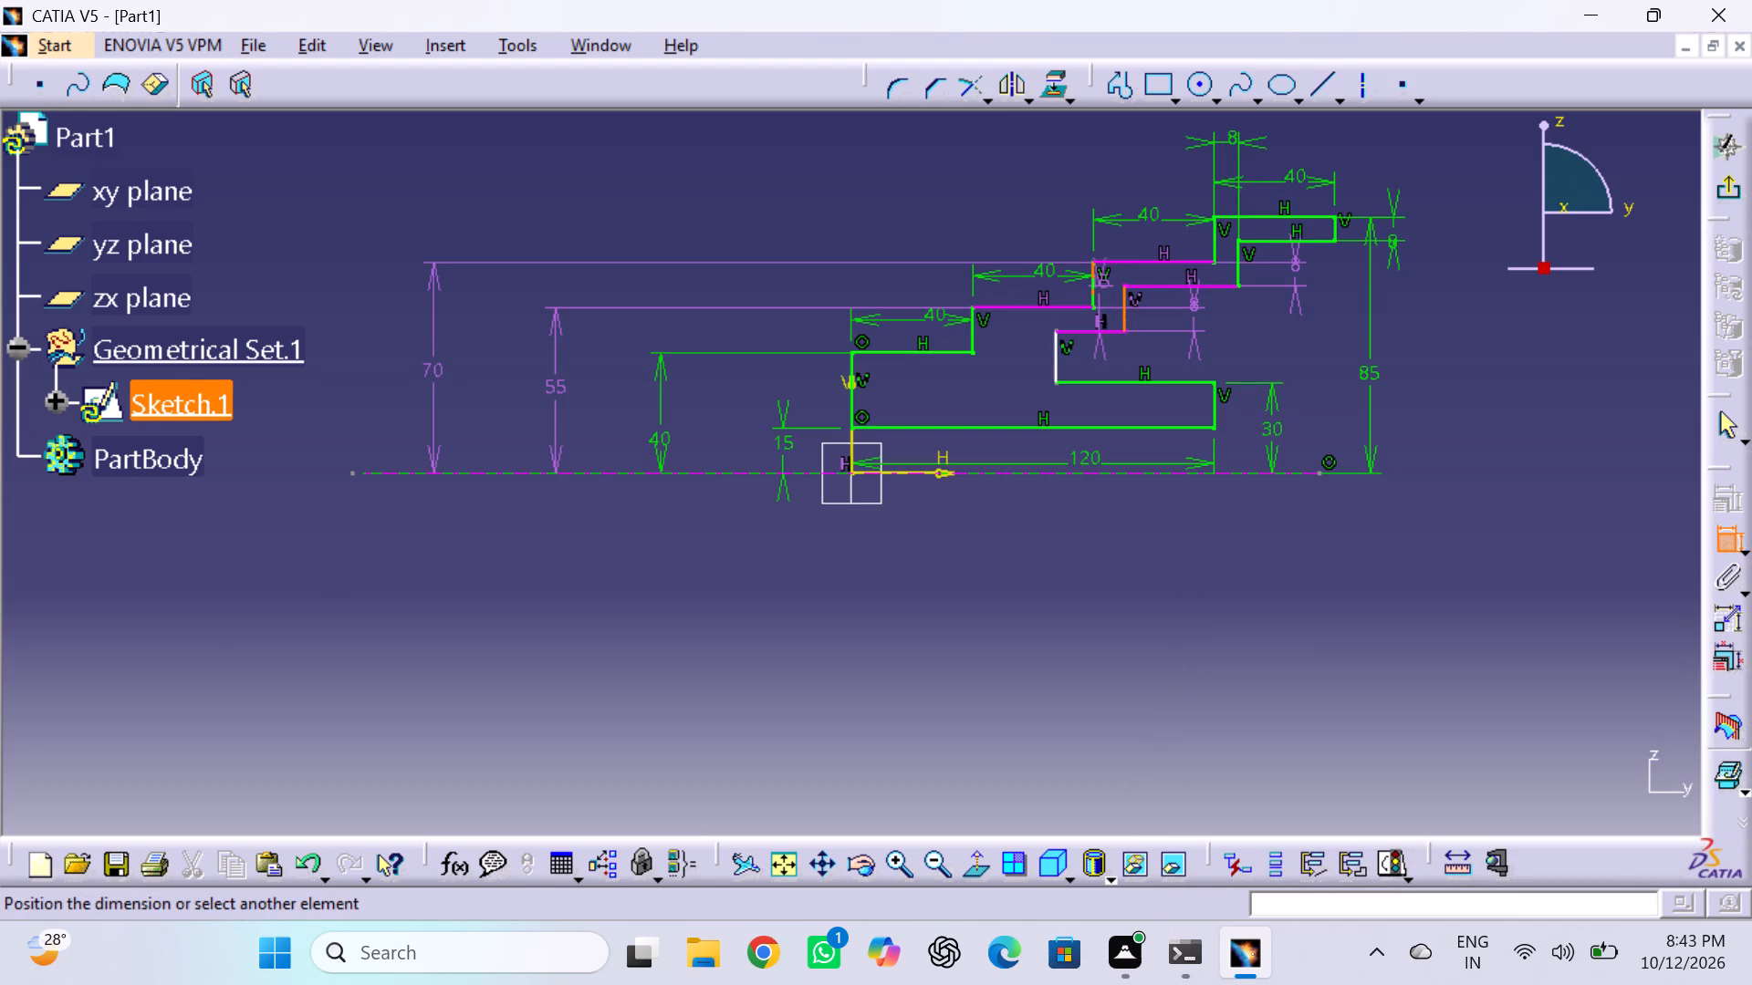
{"action": "left_click", "coordinate": [1092, 278]}
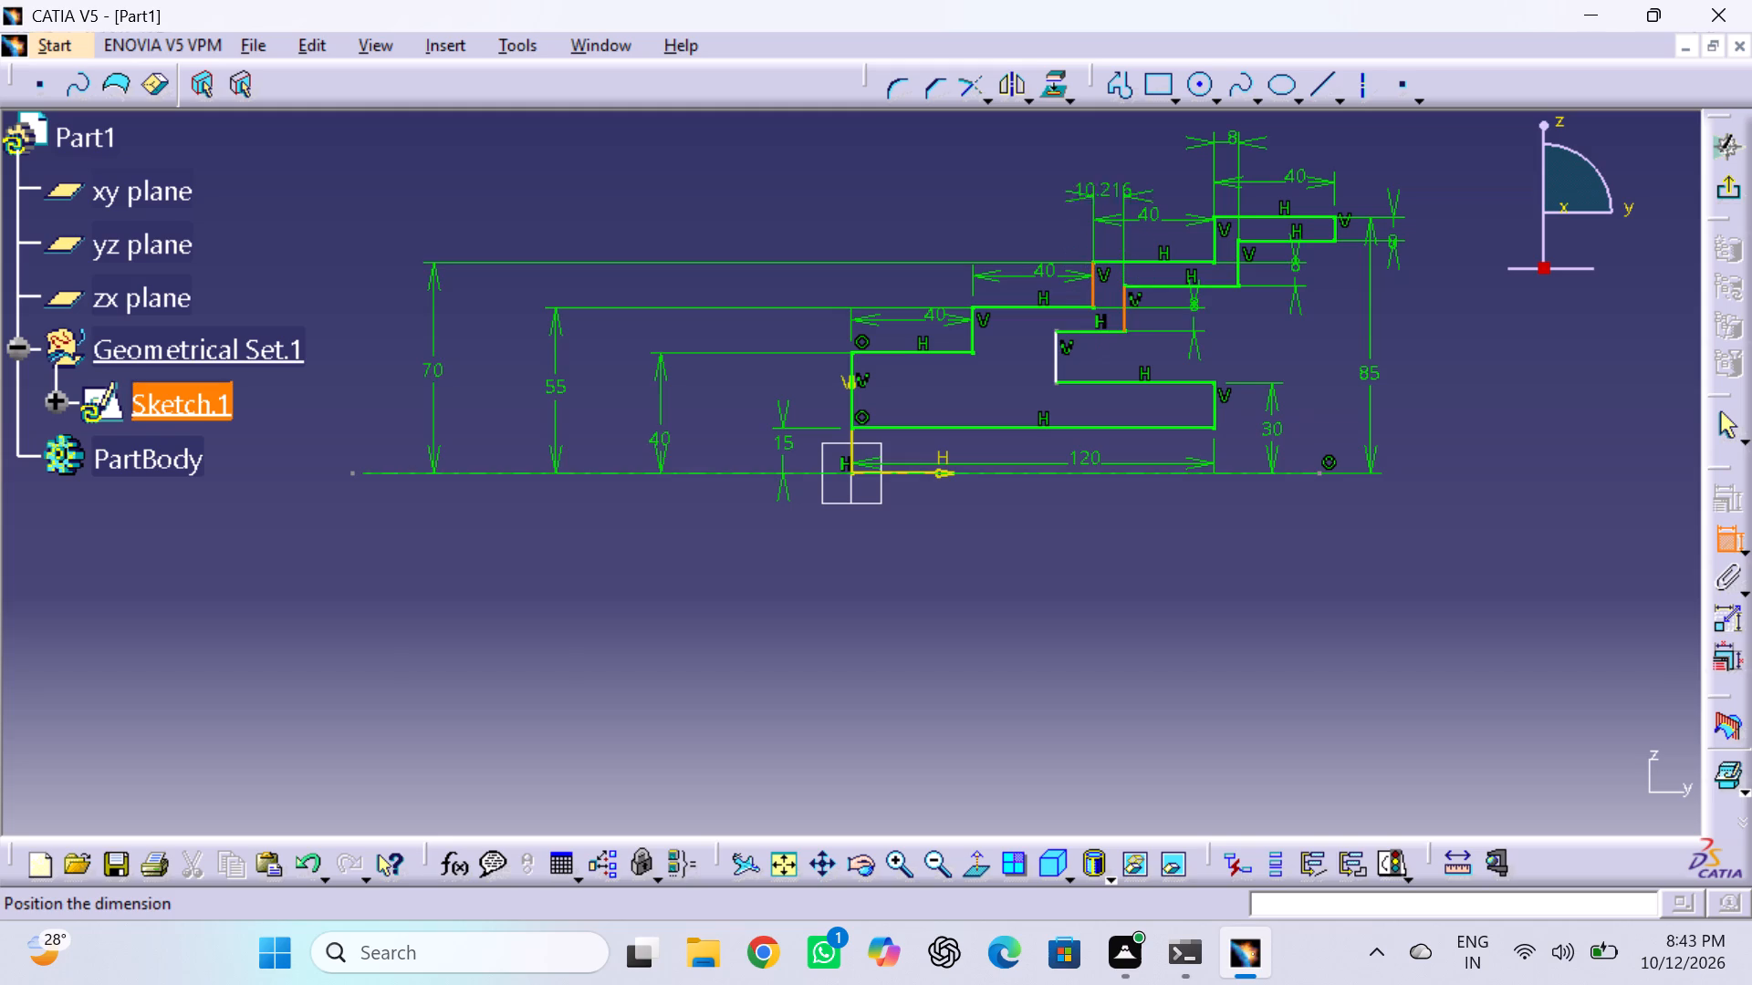
{"action": "left_click", "coordinate": [1101, 145]}
{"action": "double_click", "coordinate": [1107, 145]}
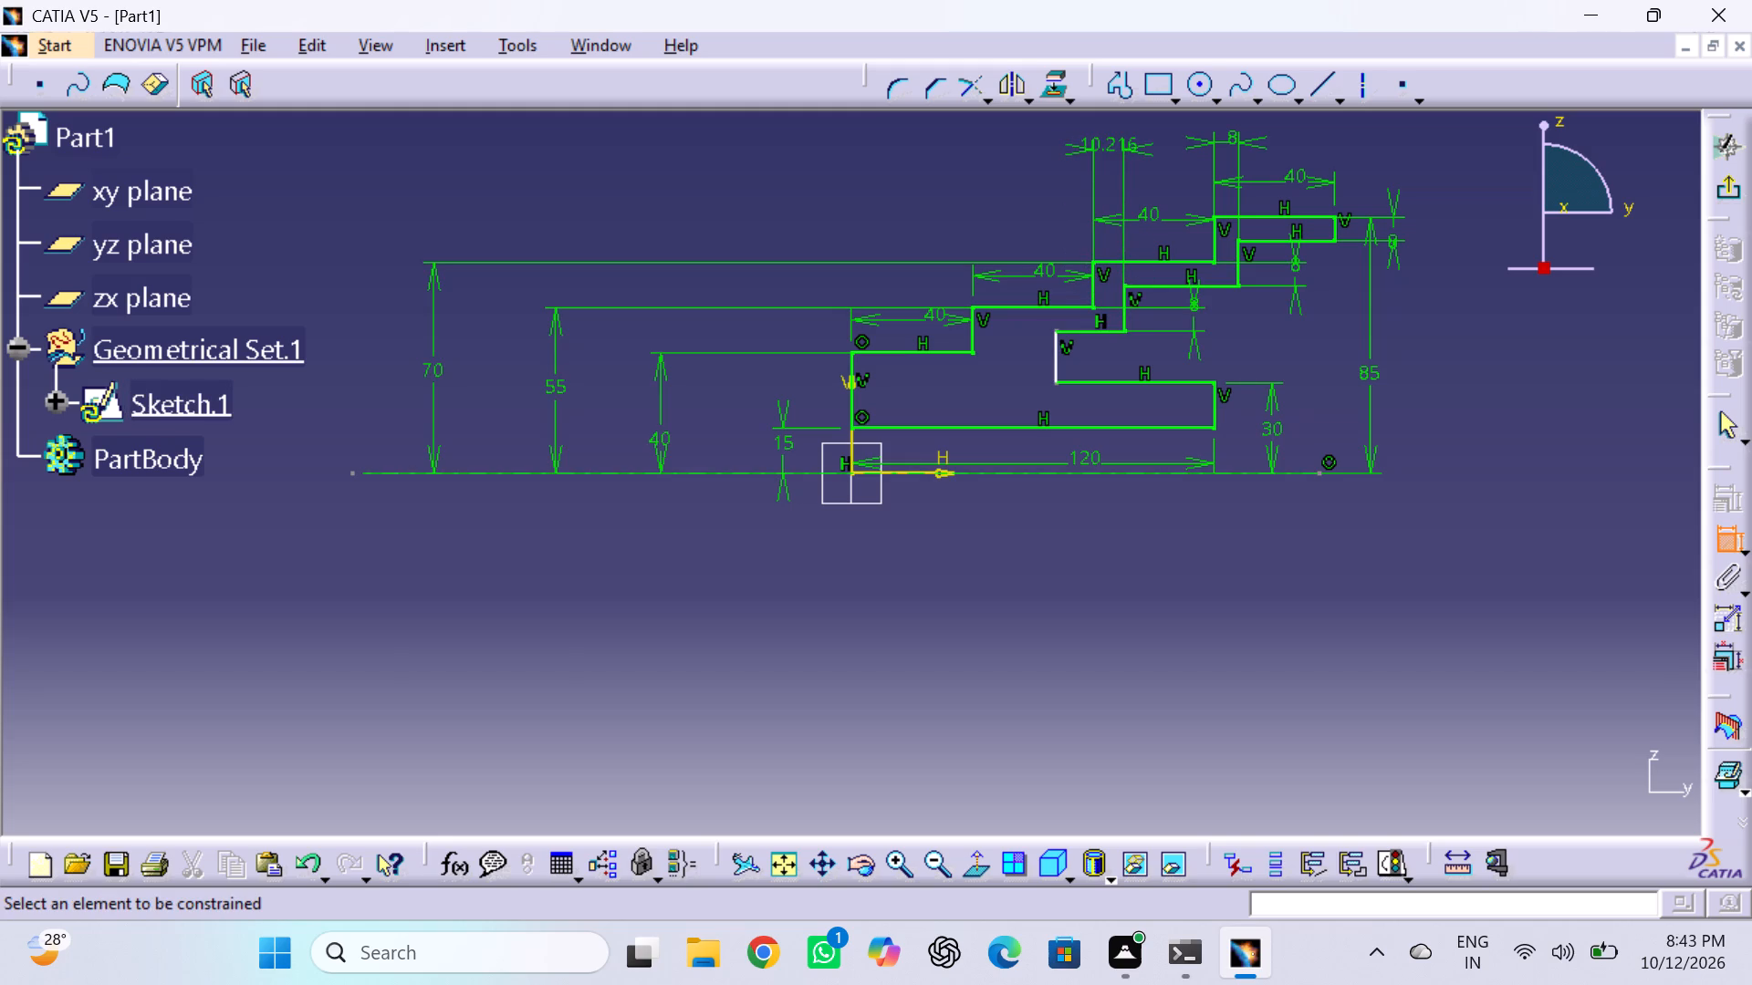
{"action": "double_click", "coordinate": [1111, 135]}
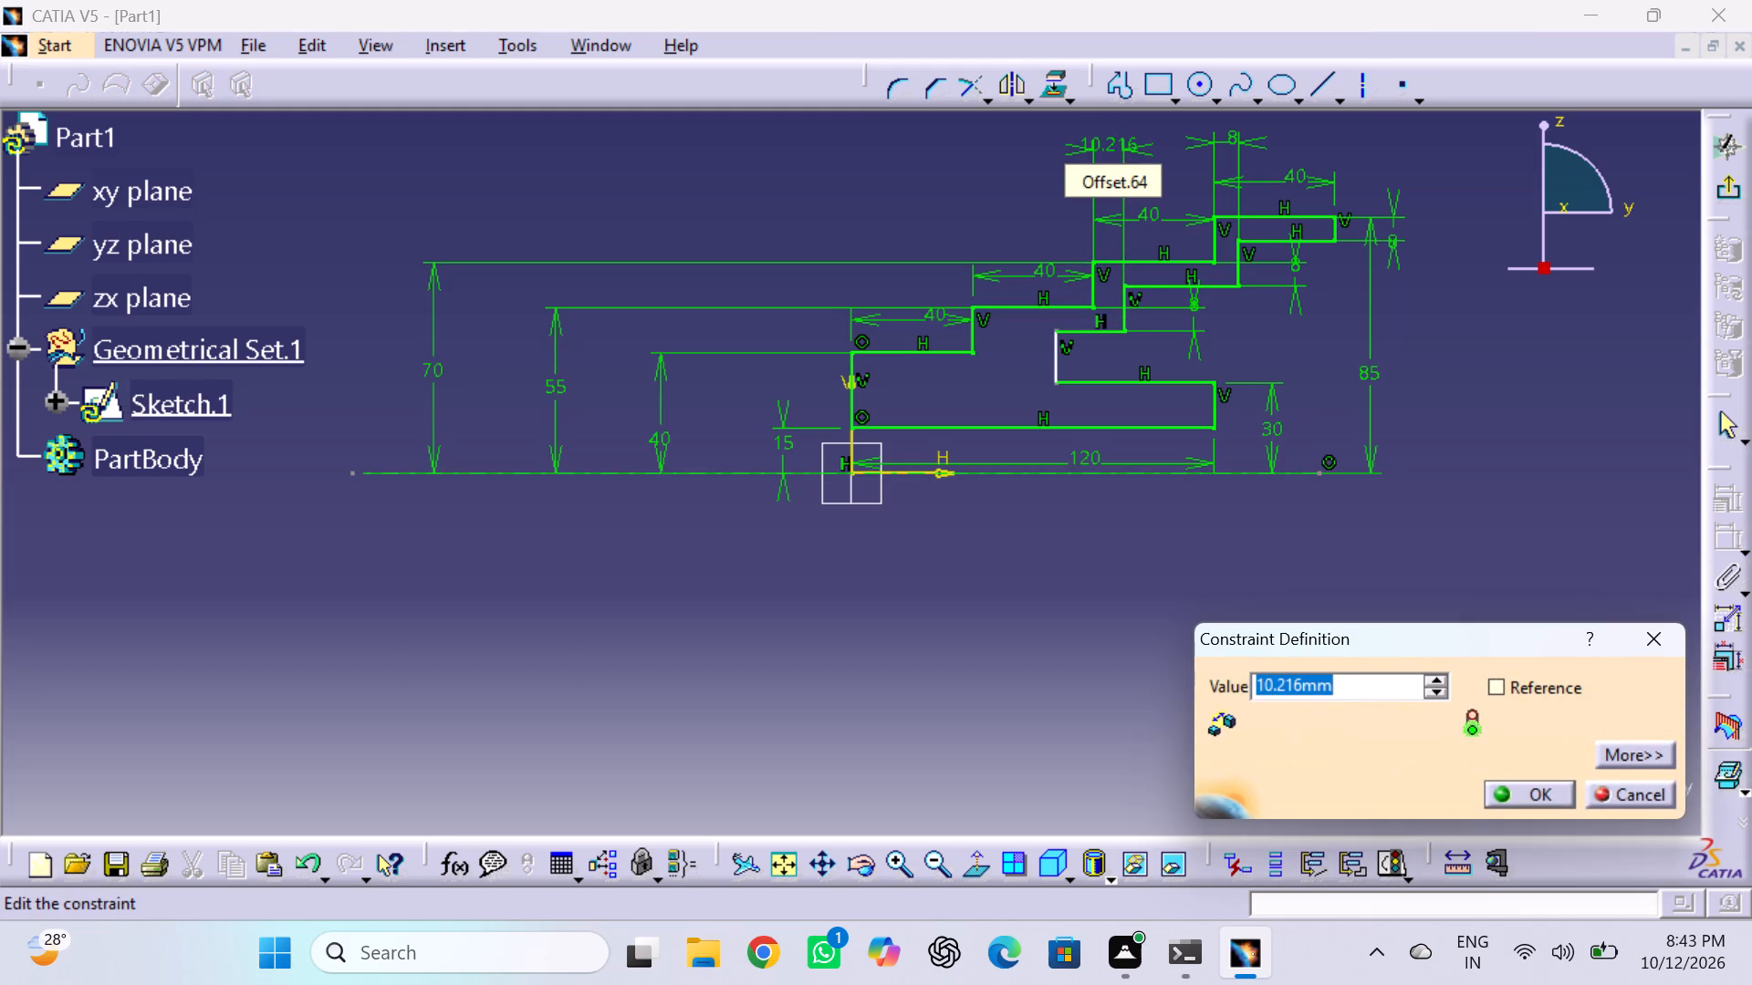
{"action": "key", "text": "8"}
{"action": "key", "text": "Return"}
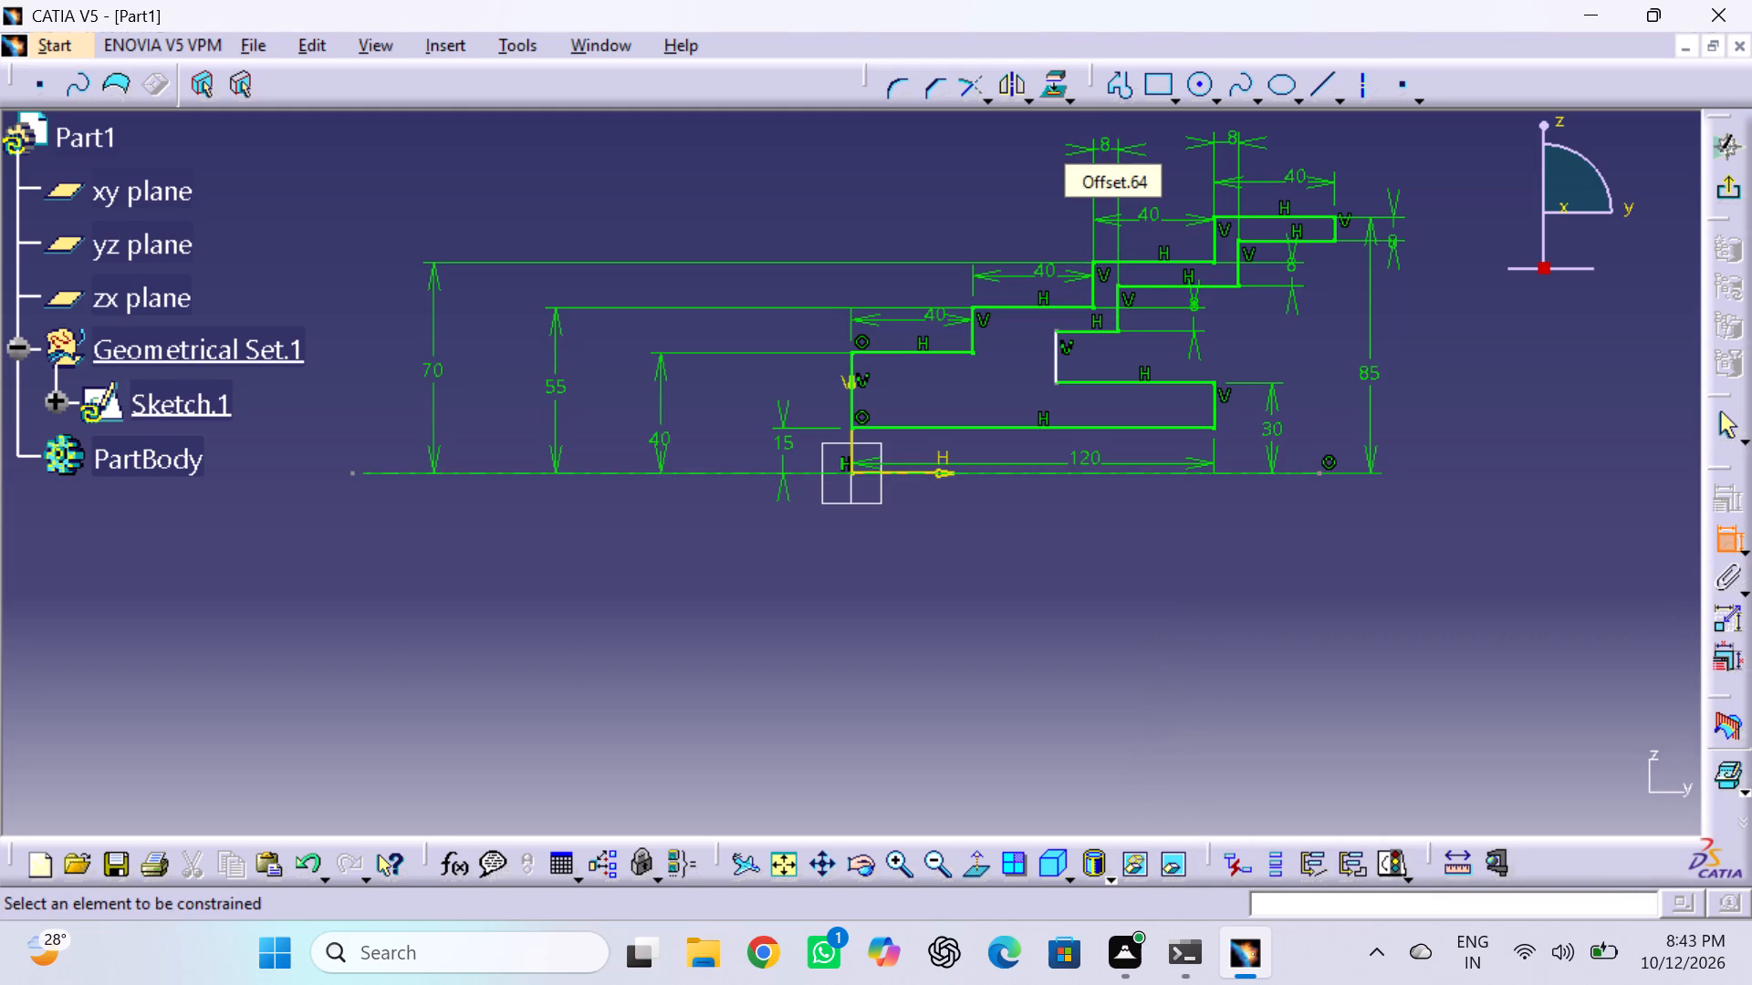
Dimension the horizontal gap between the riser up to the 55 mm outer step and the innermost vertical line, and set it to 8 mm.
{"action": "left_click", "coordinate": [1057, 355]}
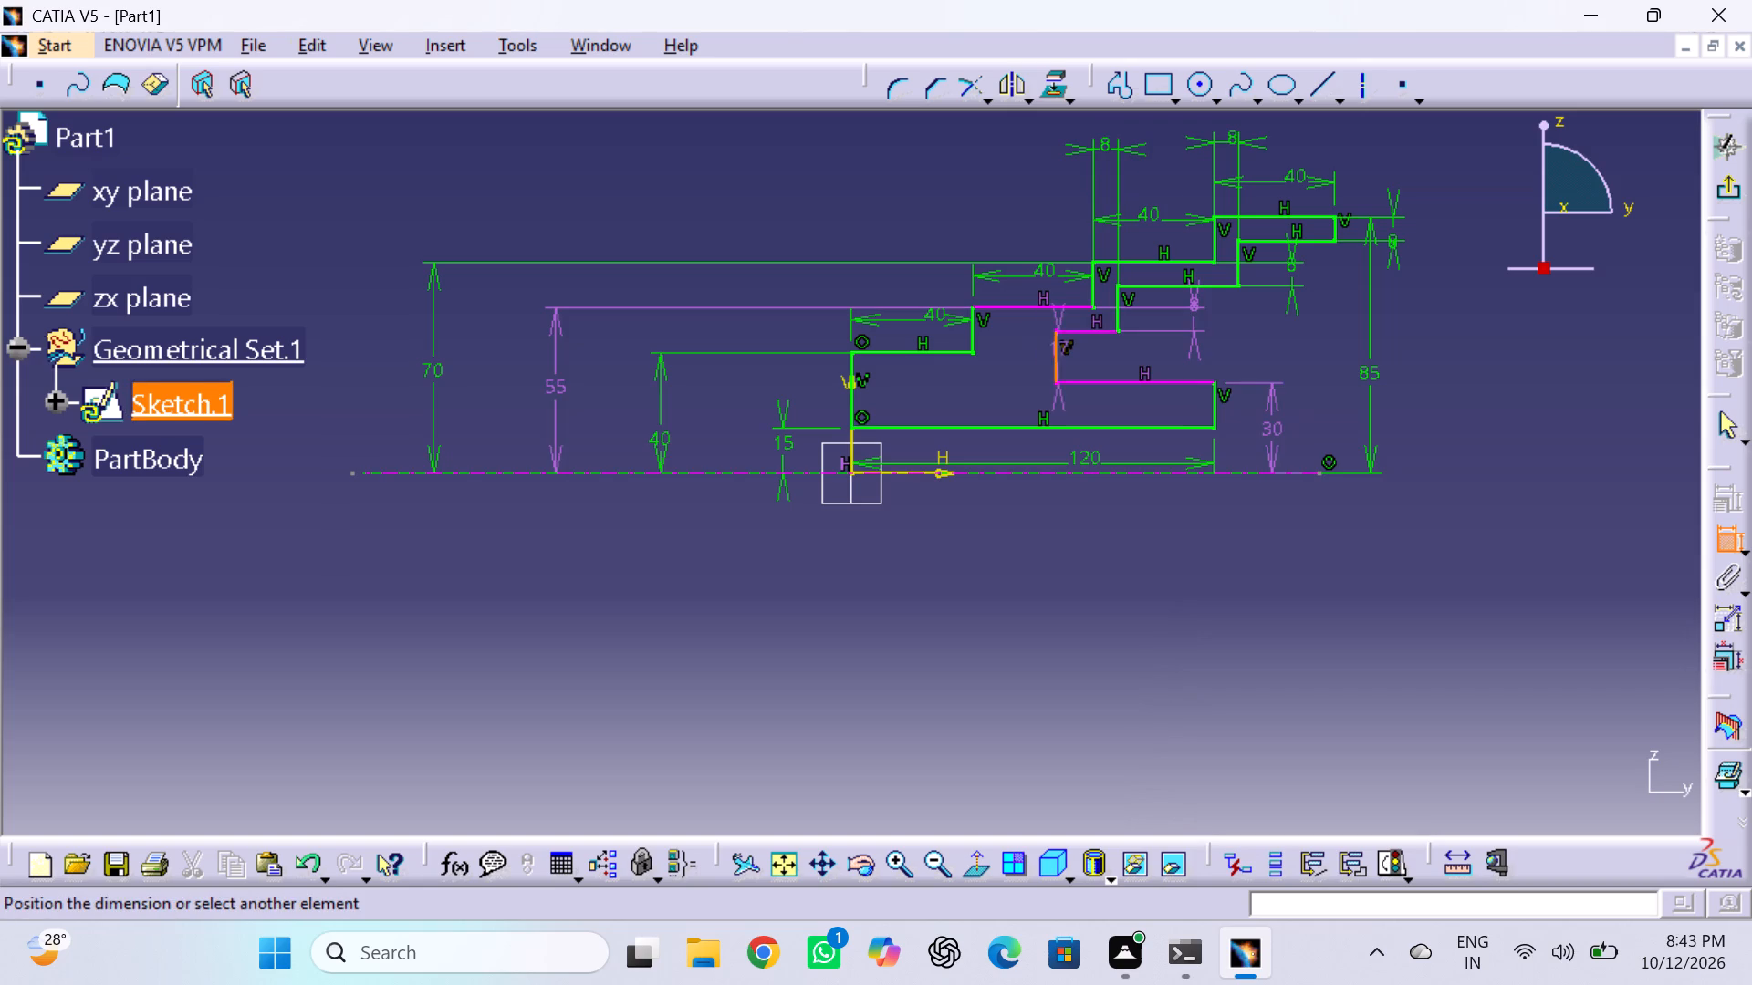
{"action": "left_click", "coordinate": [970, 335]}
{"action": "left_click", "coordinate": [998, 172]}
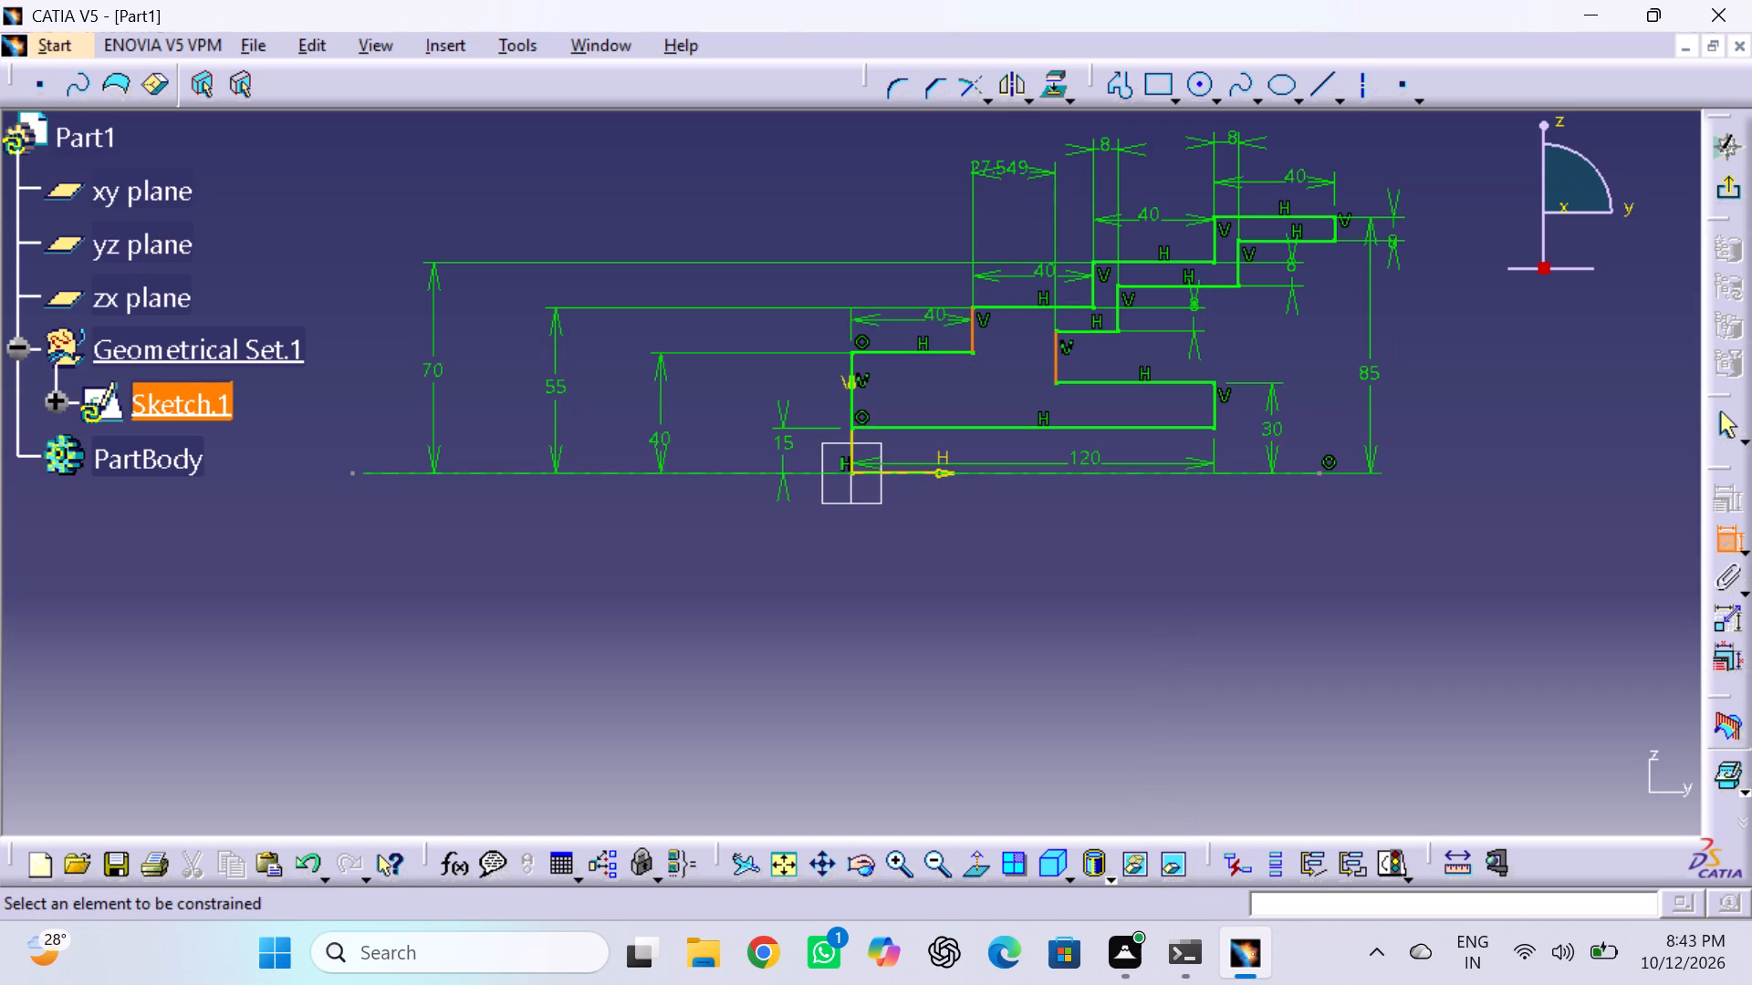
{"action": "left_click", "coordinate": [1005, 165]}
{"action": "left_click", "coordinate": [1005, 165]}
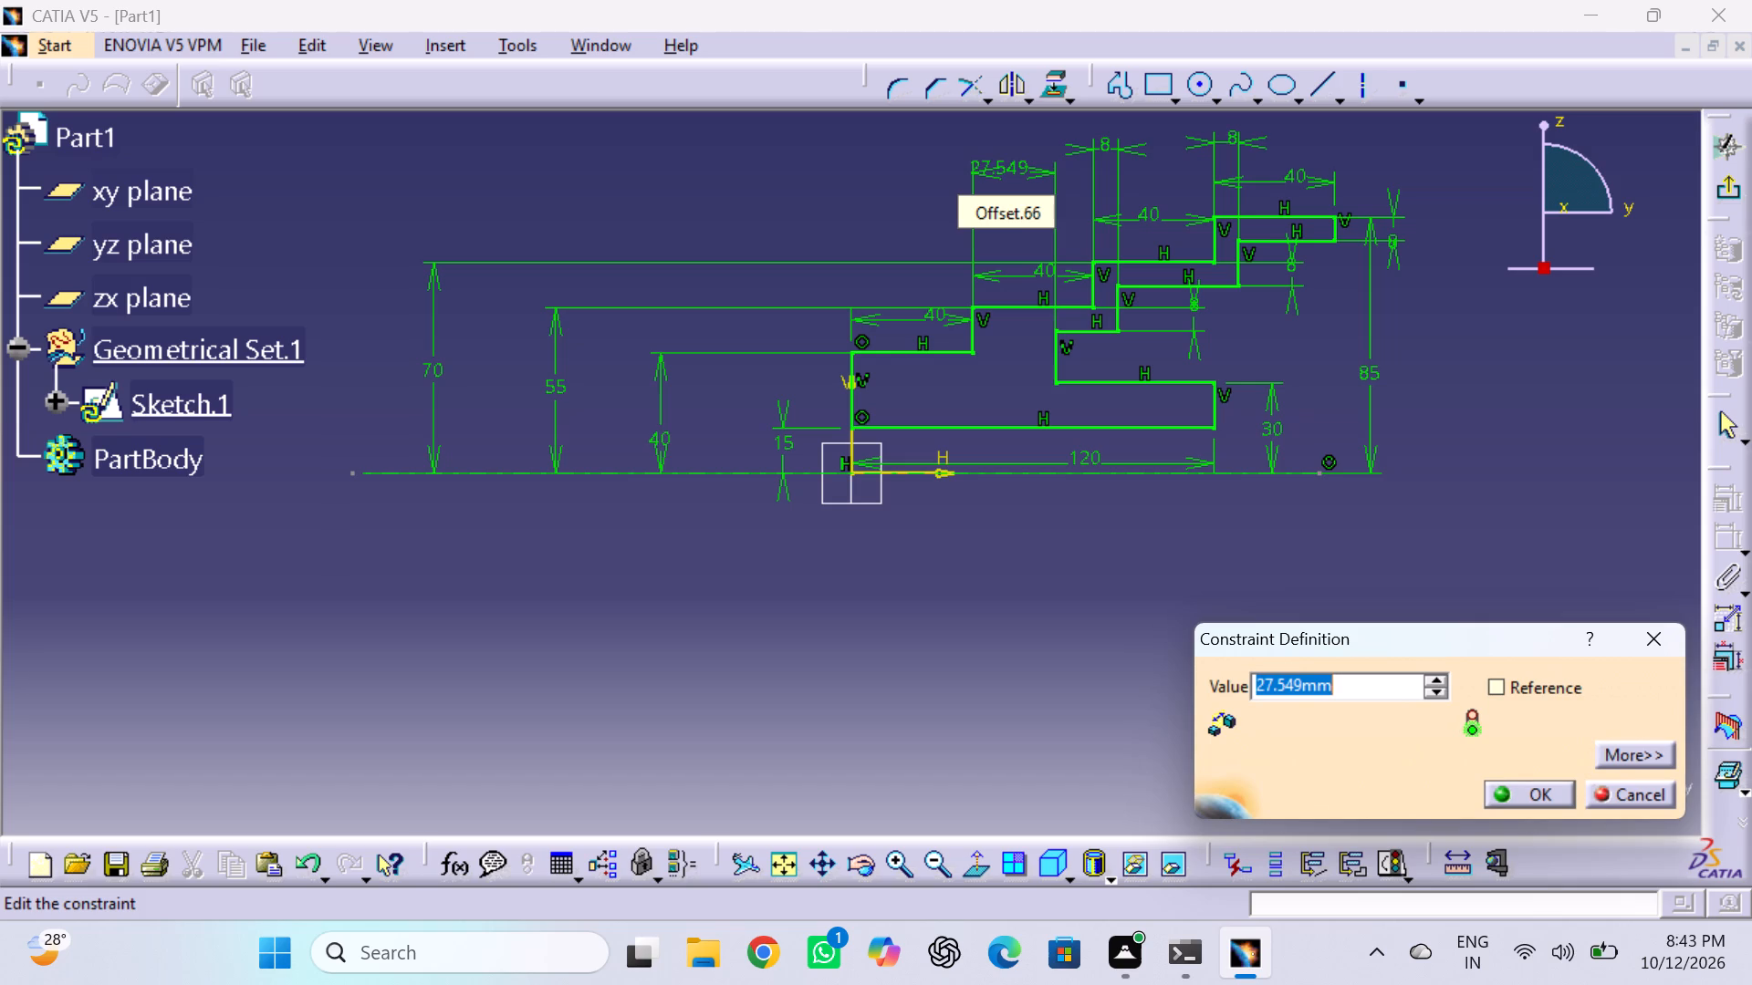
{"action": "key", "text": "8"}
{"action": "key", "text": "Return"}
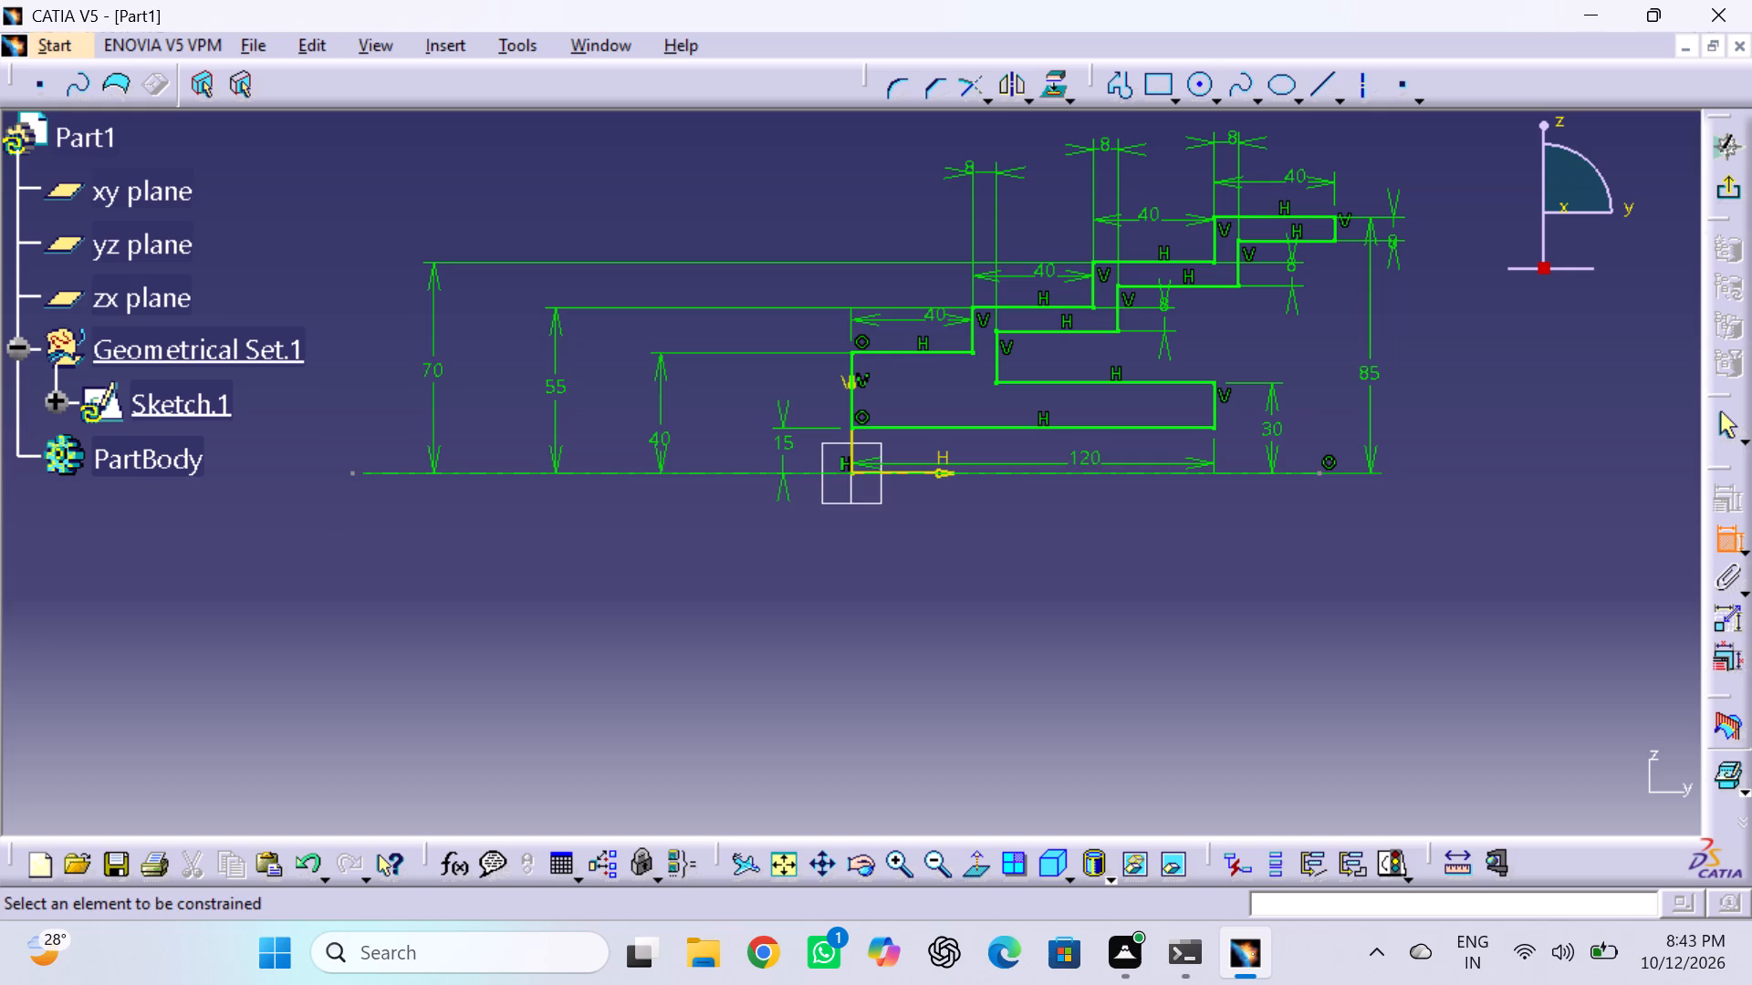
Exit the sketch and revolve the stepped profile 360° about its sketch axis with the Shaft command.
{"action": "left_click", "coordinate": [1736, 183]}
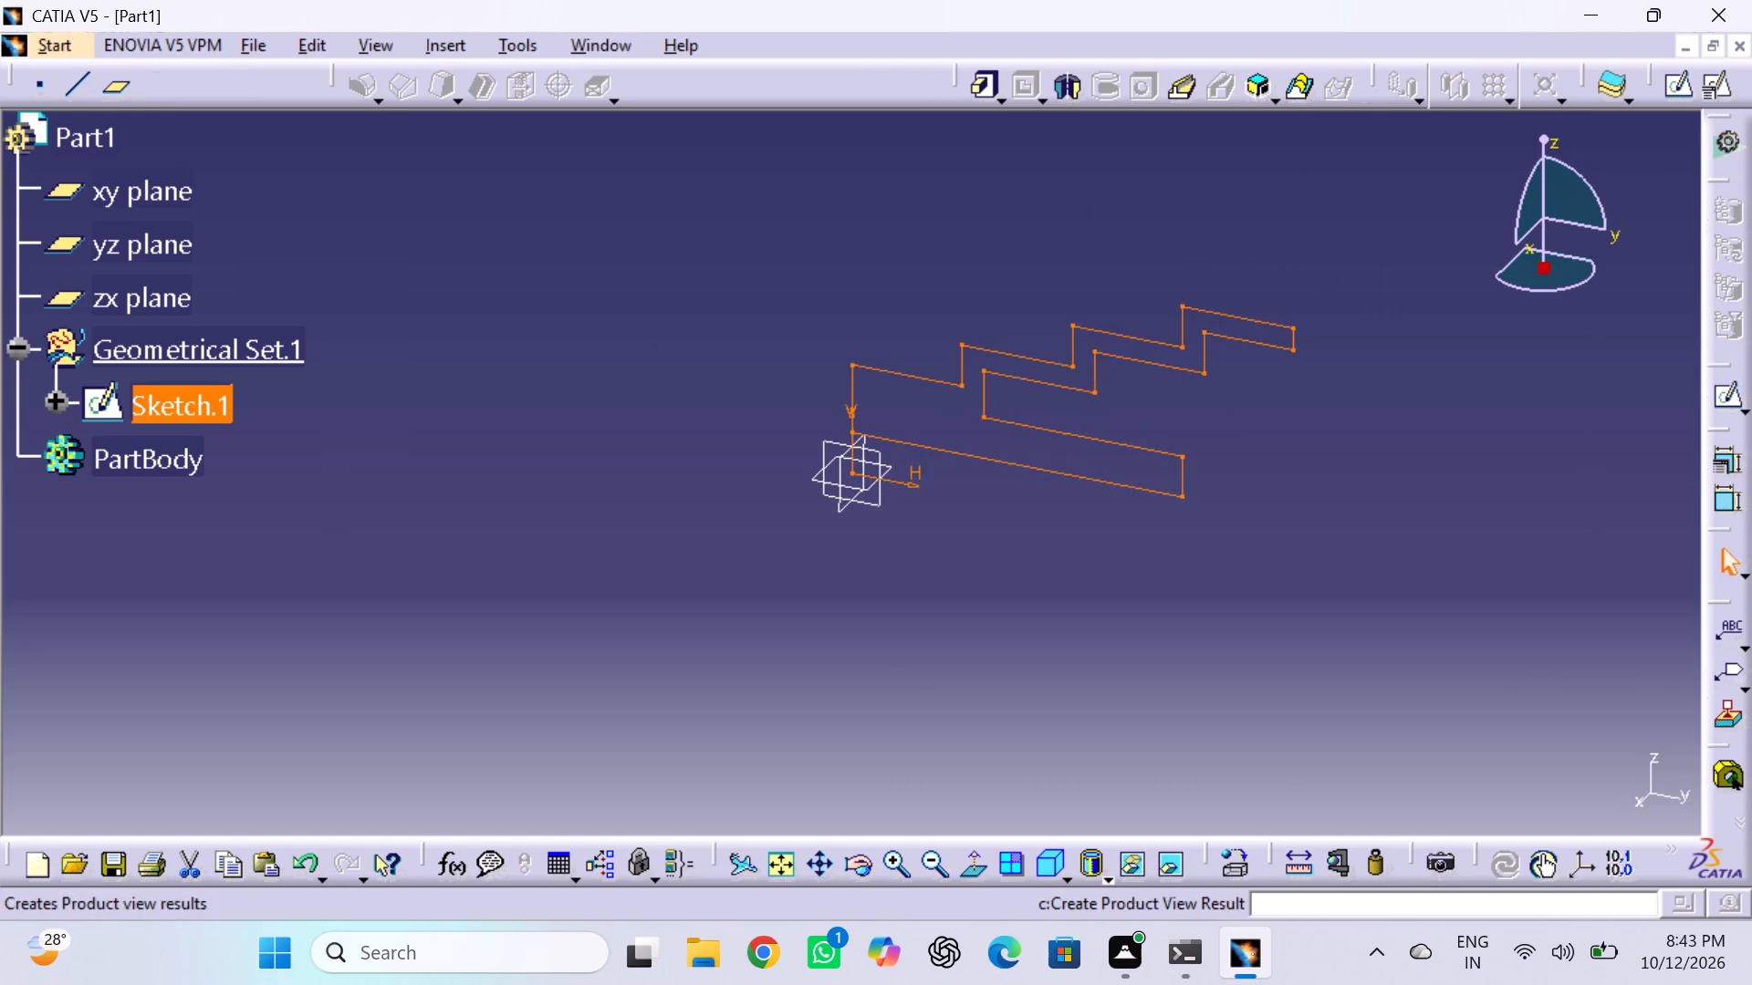
{"action": "left_click", "coordinate": [1414, 534]}
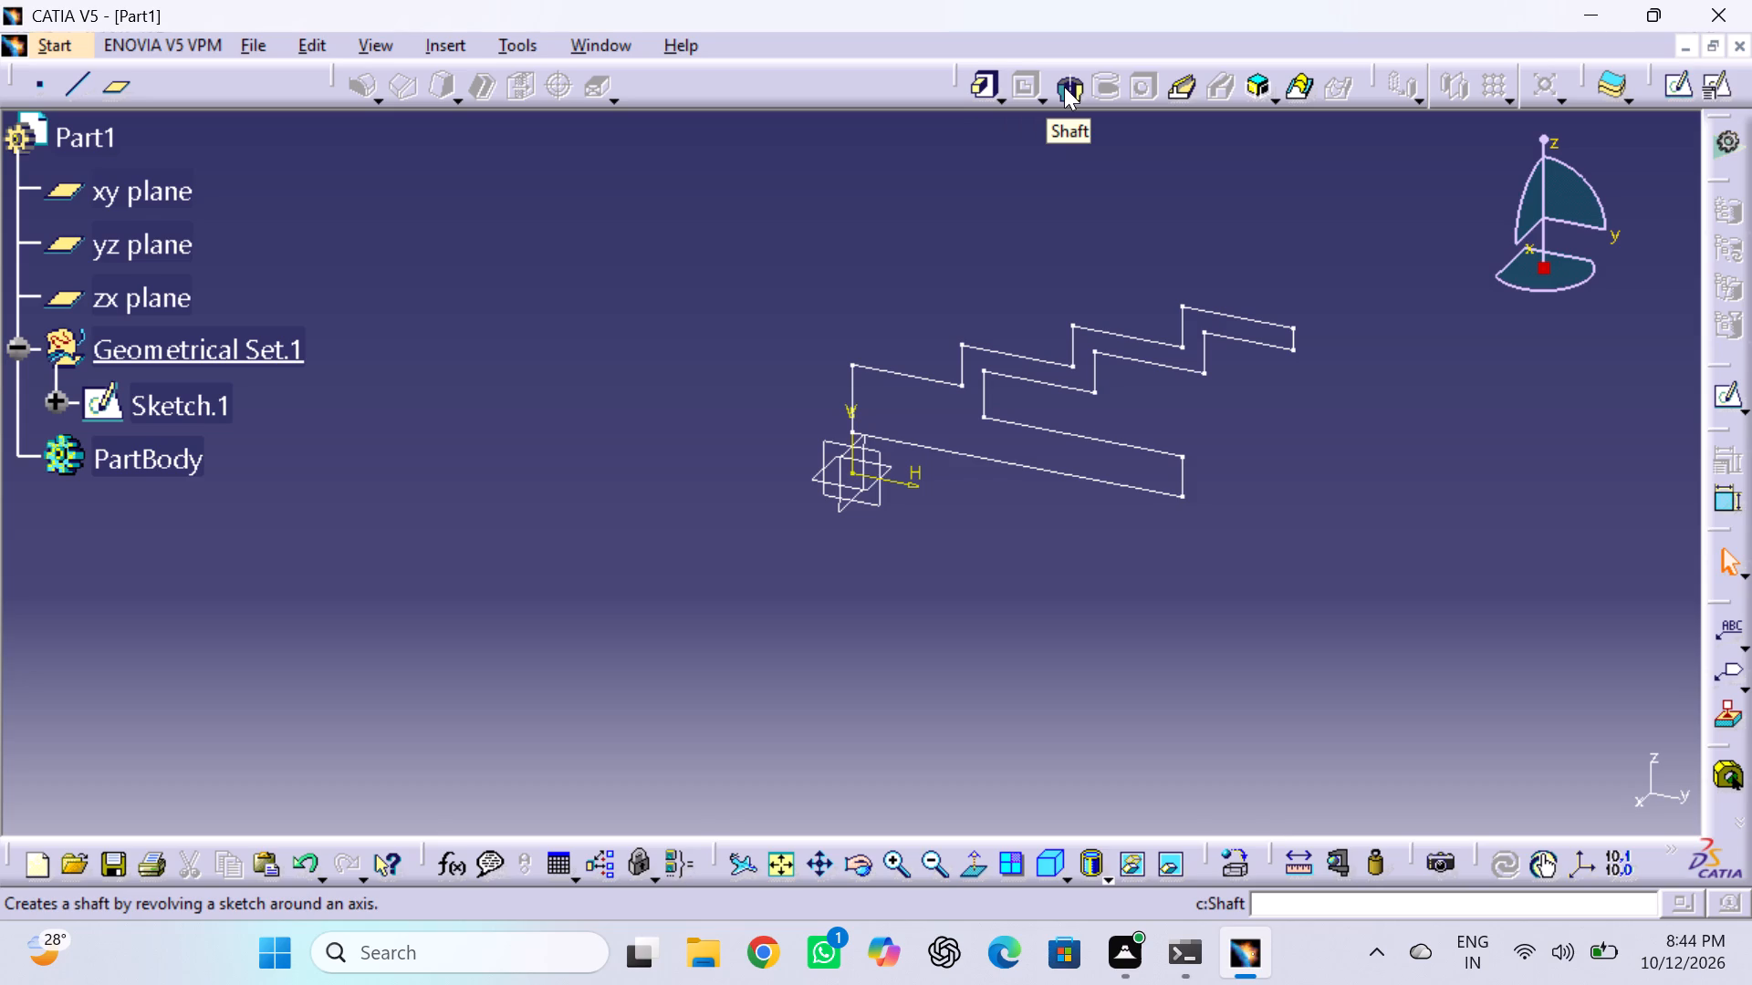
{"action": "left_click", "coordinate": [1064, 87]}
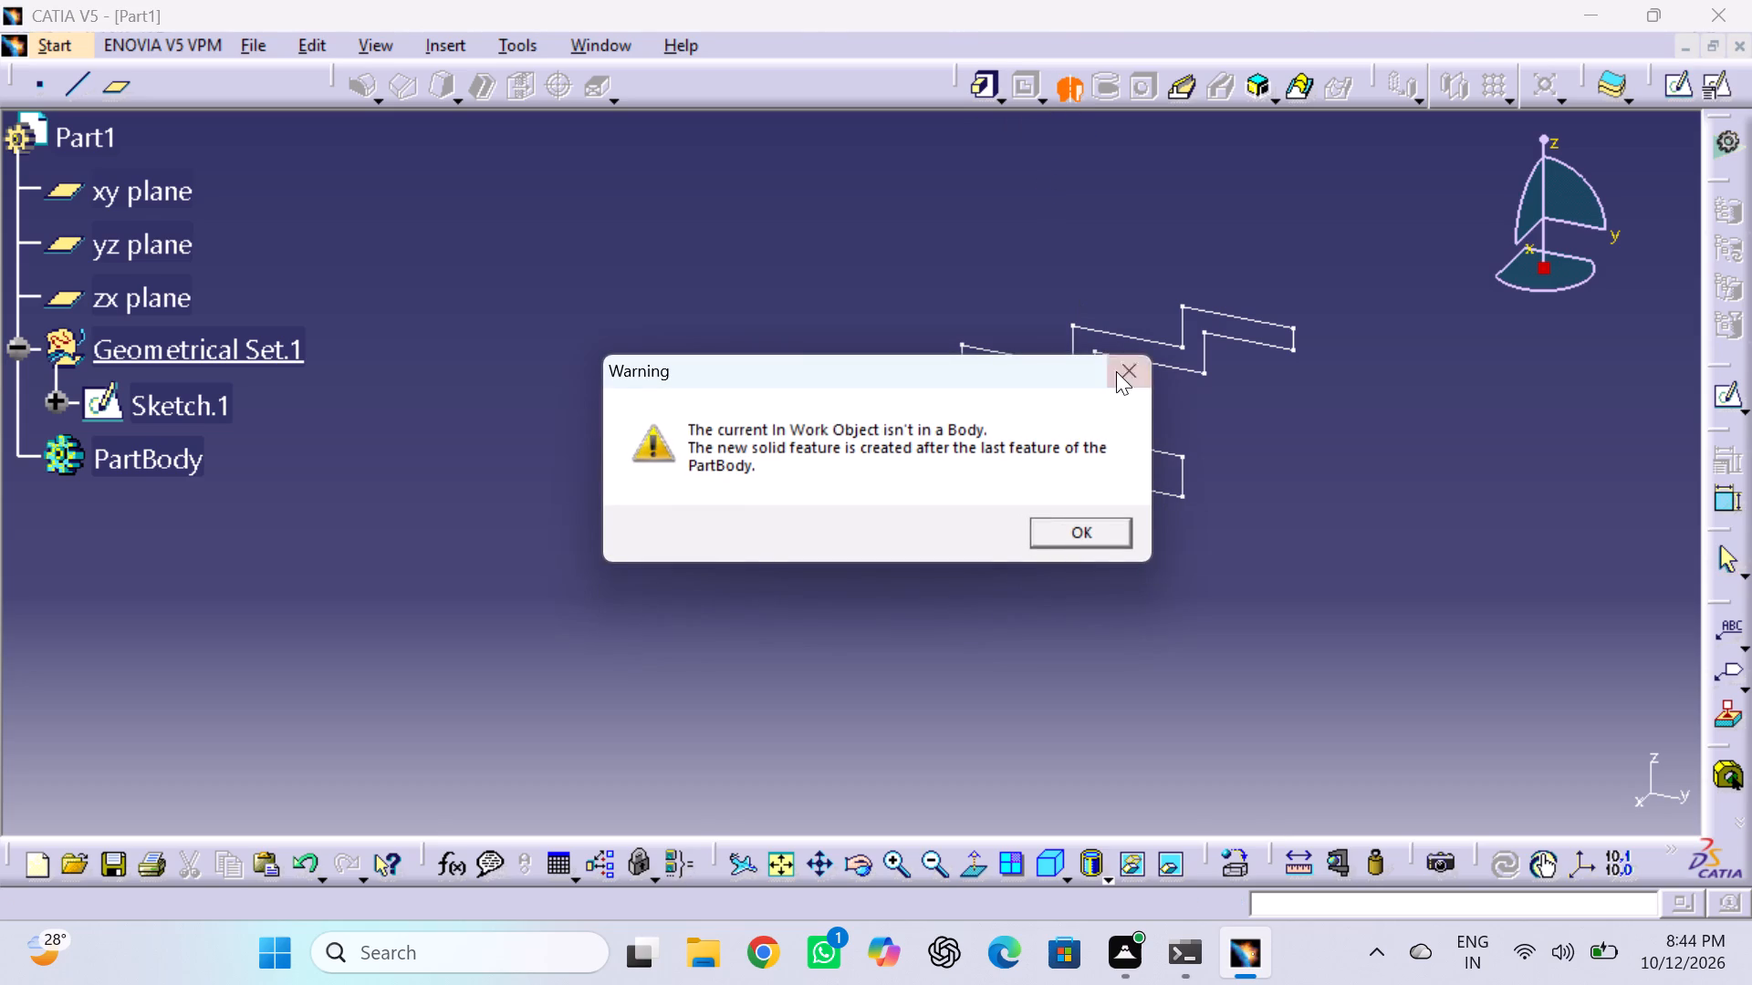
{"action": "left_click", "coordinate": [1118, 541]}
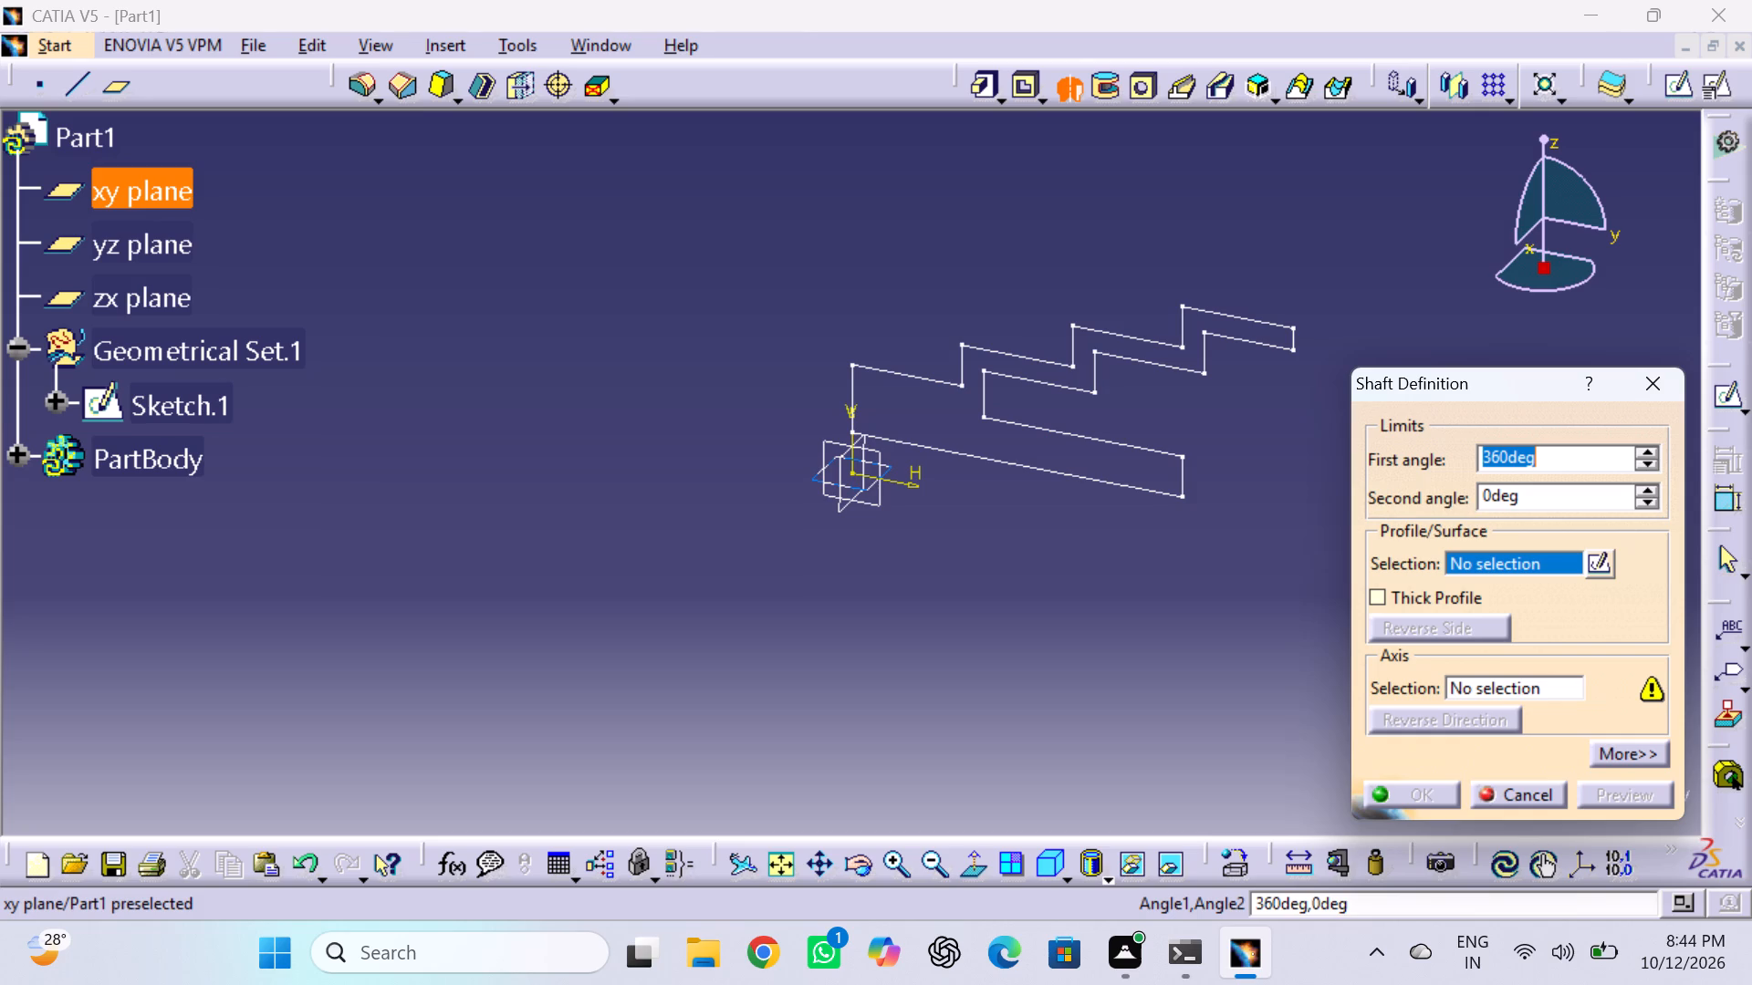
{"action": "left_click", "coordinate": [899, 482]}
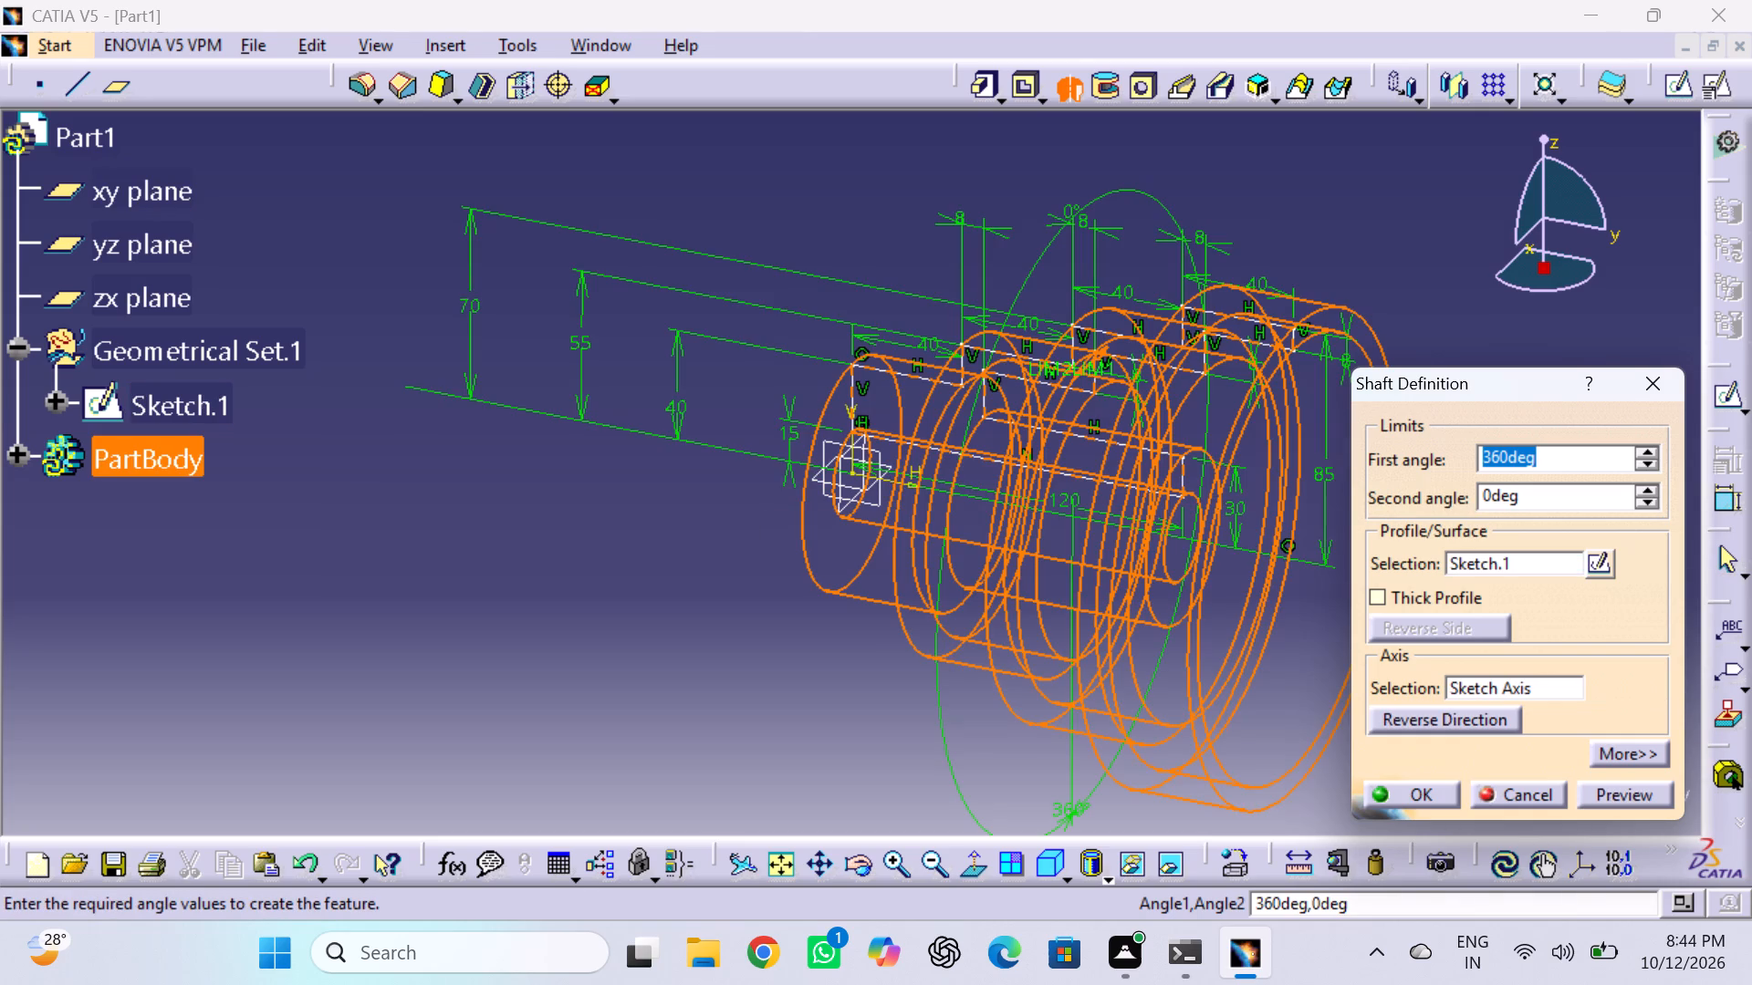
{"action": "left_click", "coordinate": [1438, 790]}
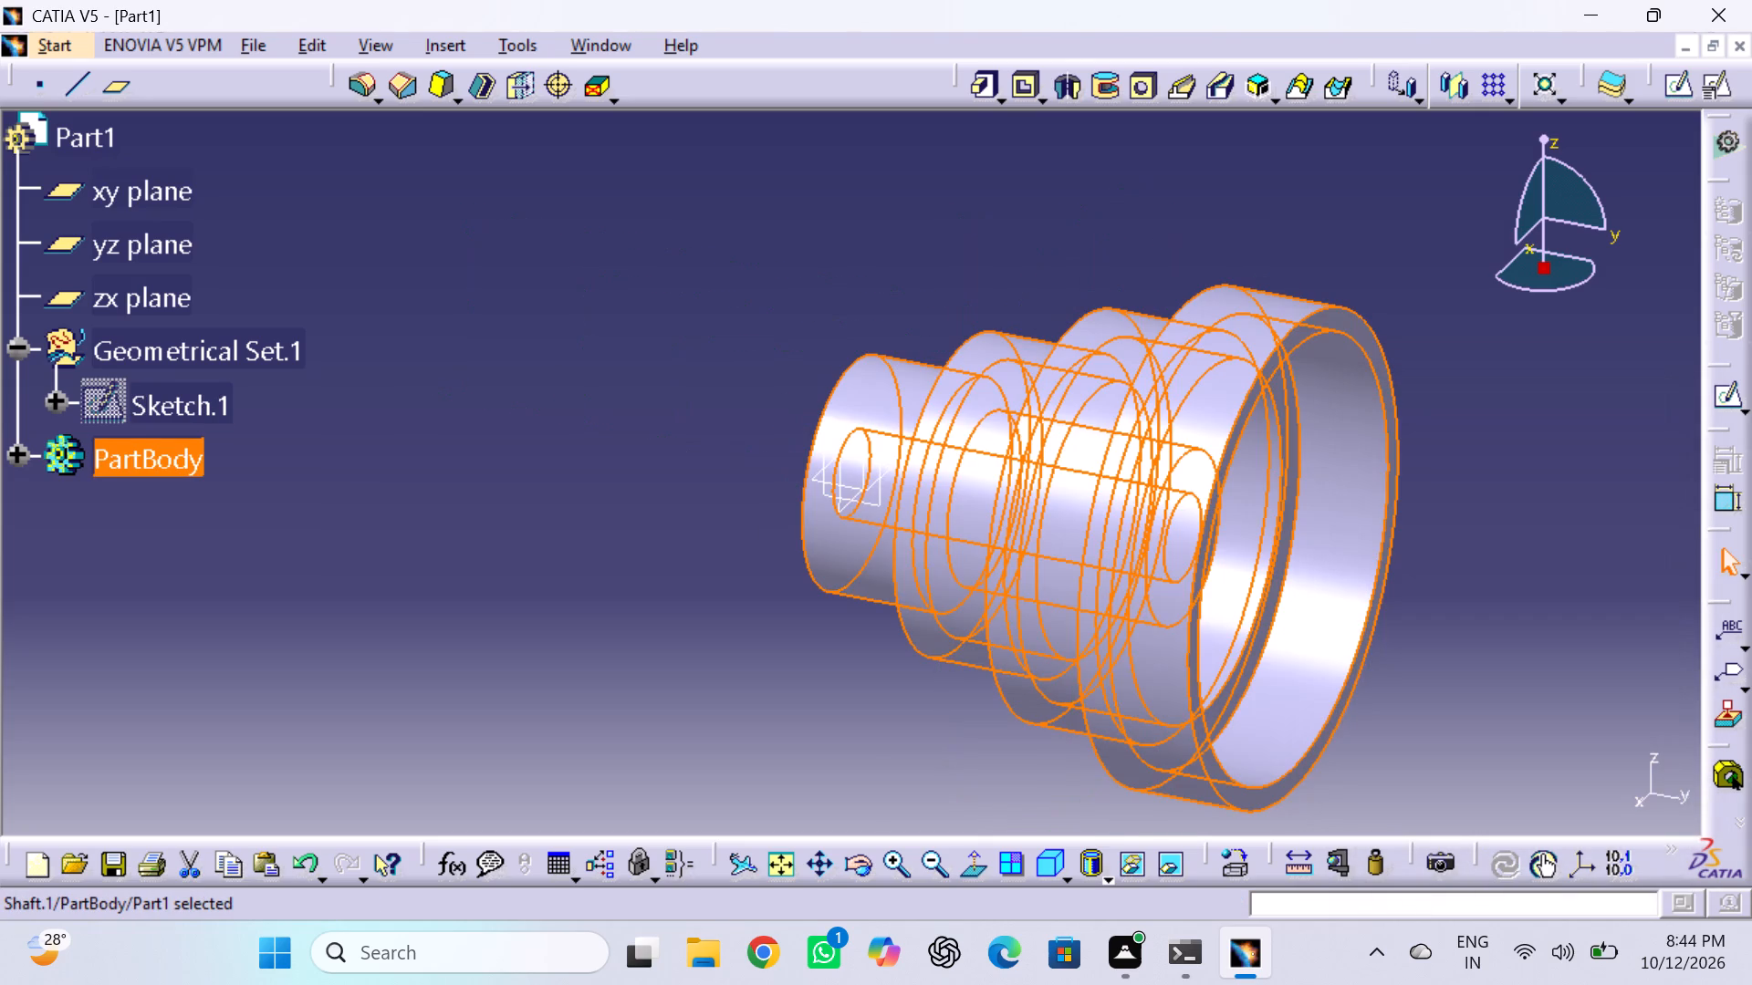
{"action": "left_click", "coordinate": [674, 666]}
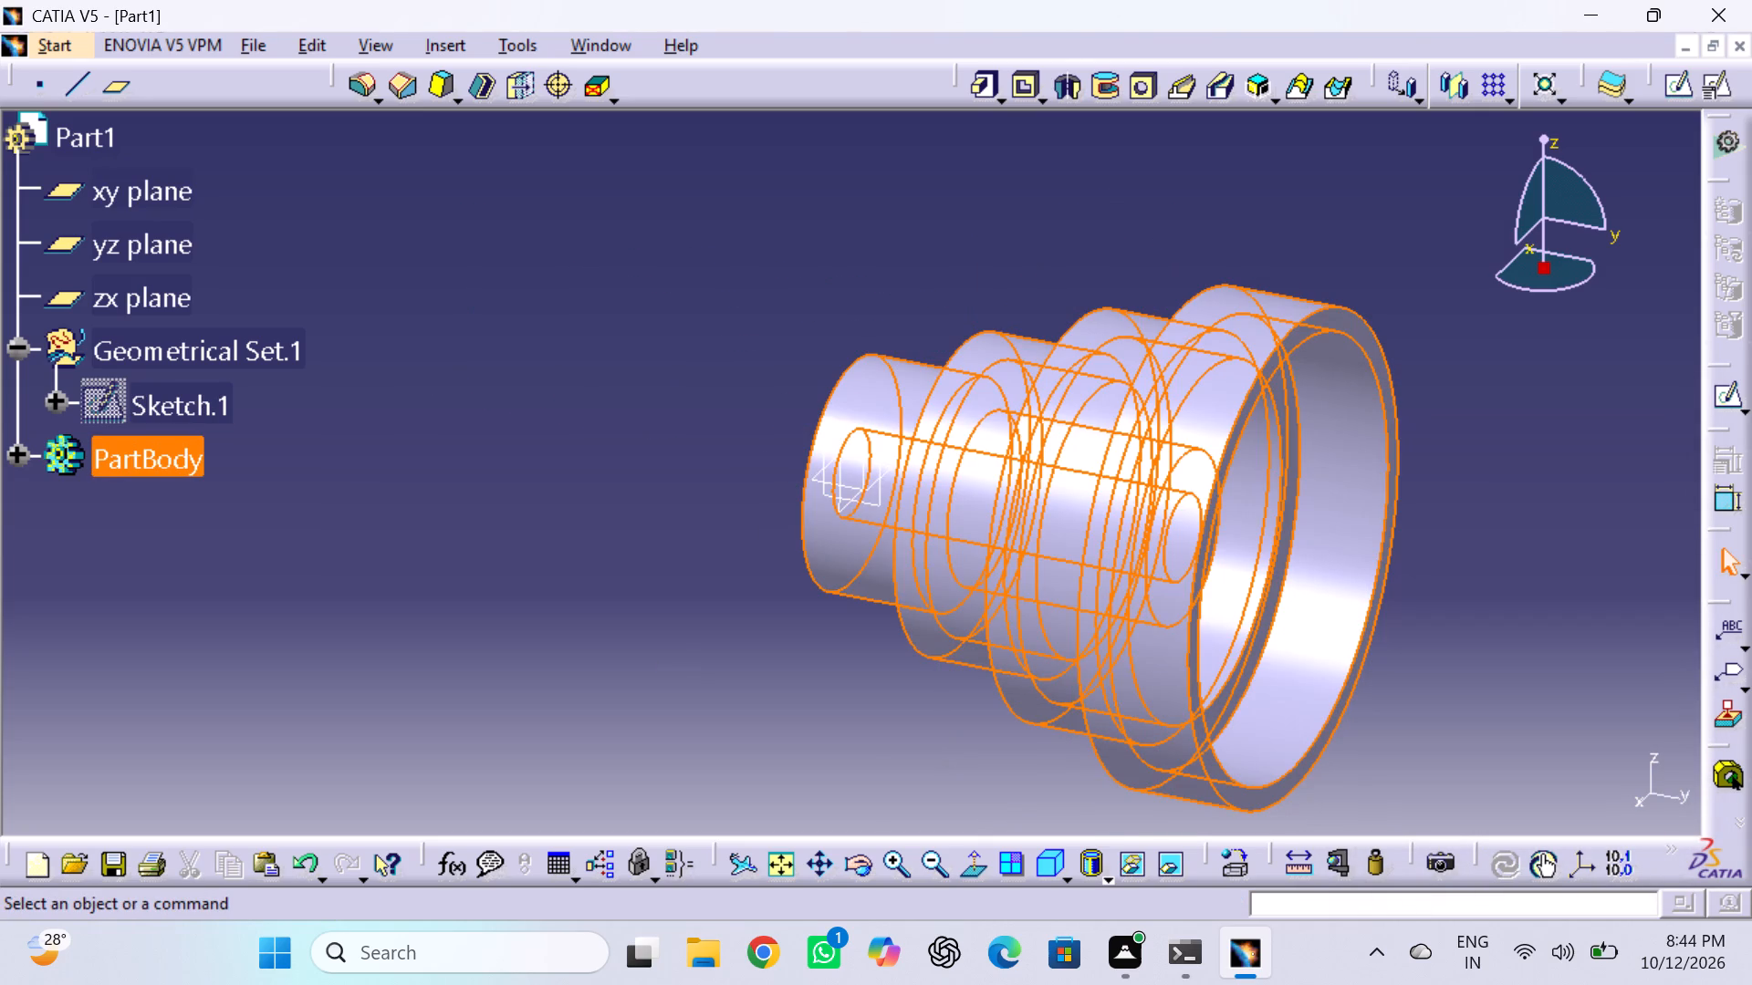
Open a new sketch on the annular end face of the smallest step, around the bore.
{"action": "left_click", "coordinate": [856, 868]}
{"action": "left_click_drag", "start_coordinate": [450, 586], "coordinate": [511, 607]}
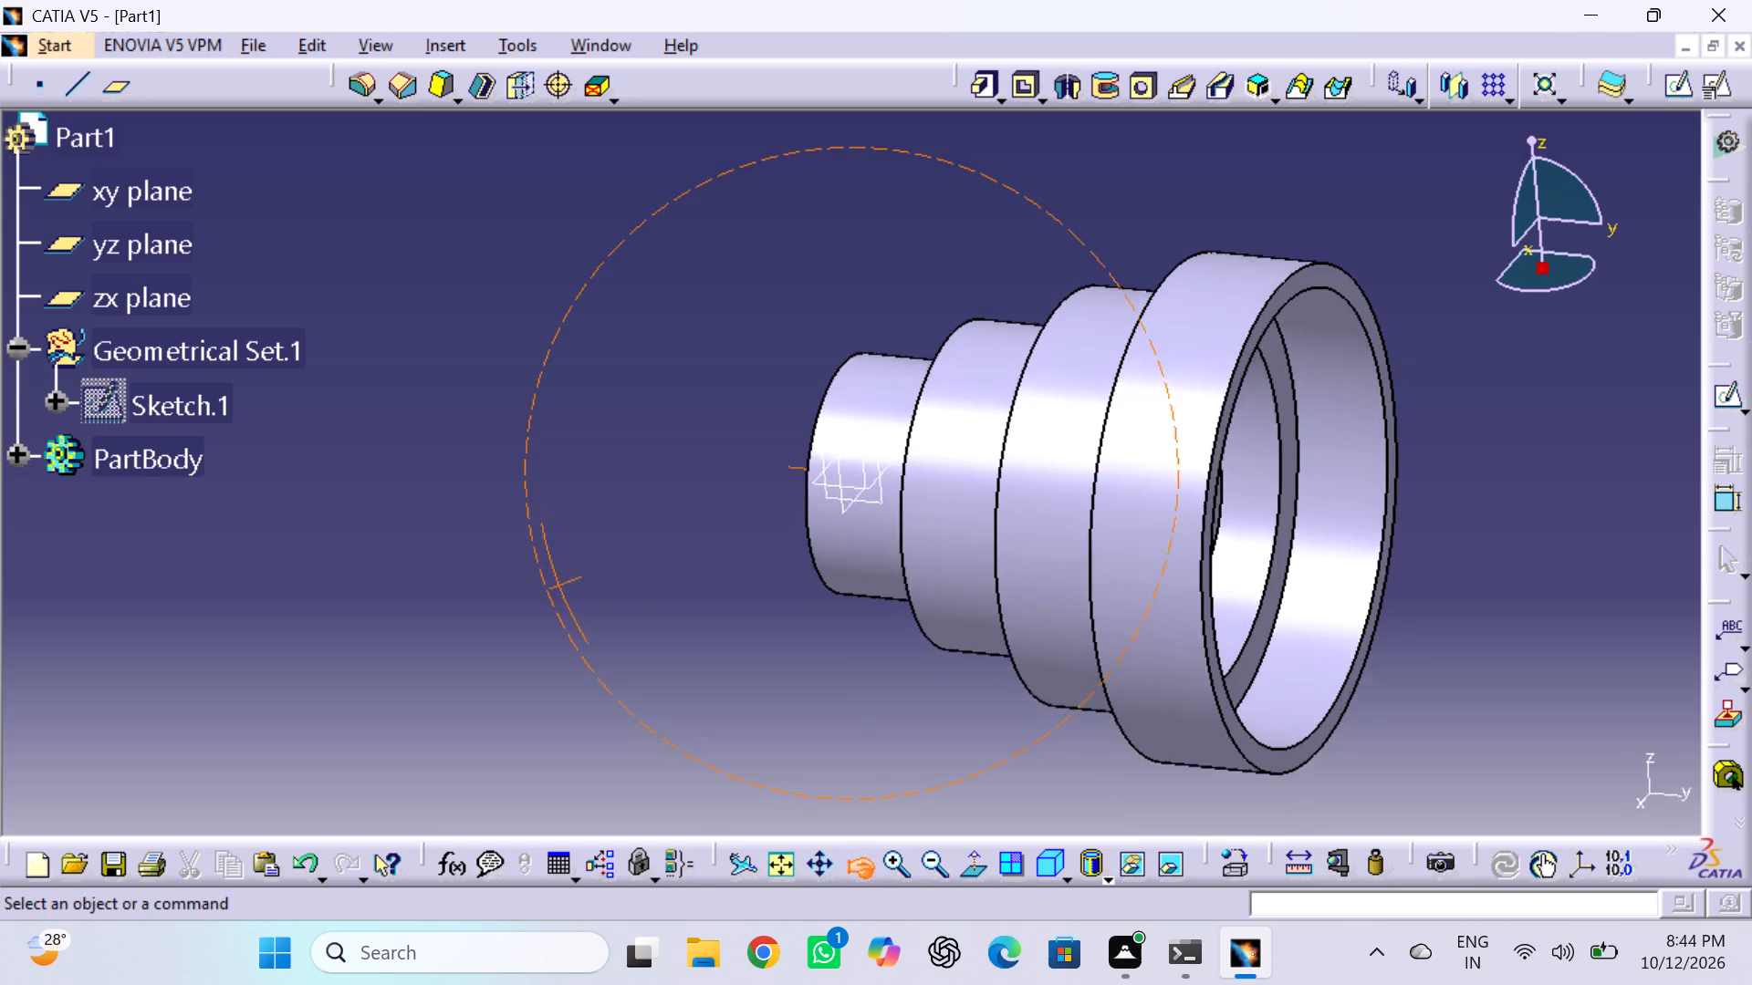
{"action": "left_click_drag", "start_coordinate": [511, 607], "coordinate": [506, 535]}
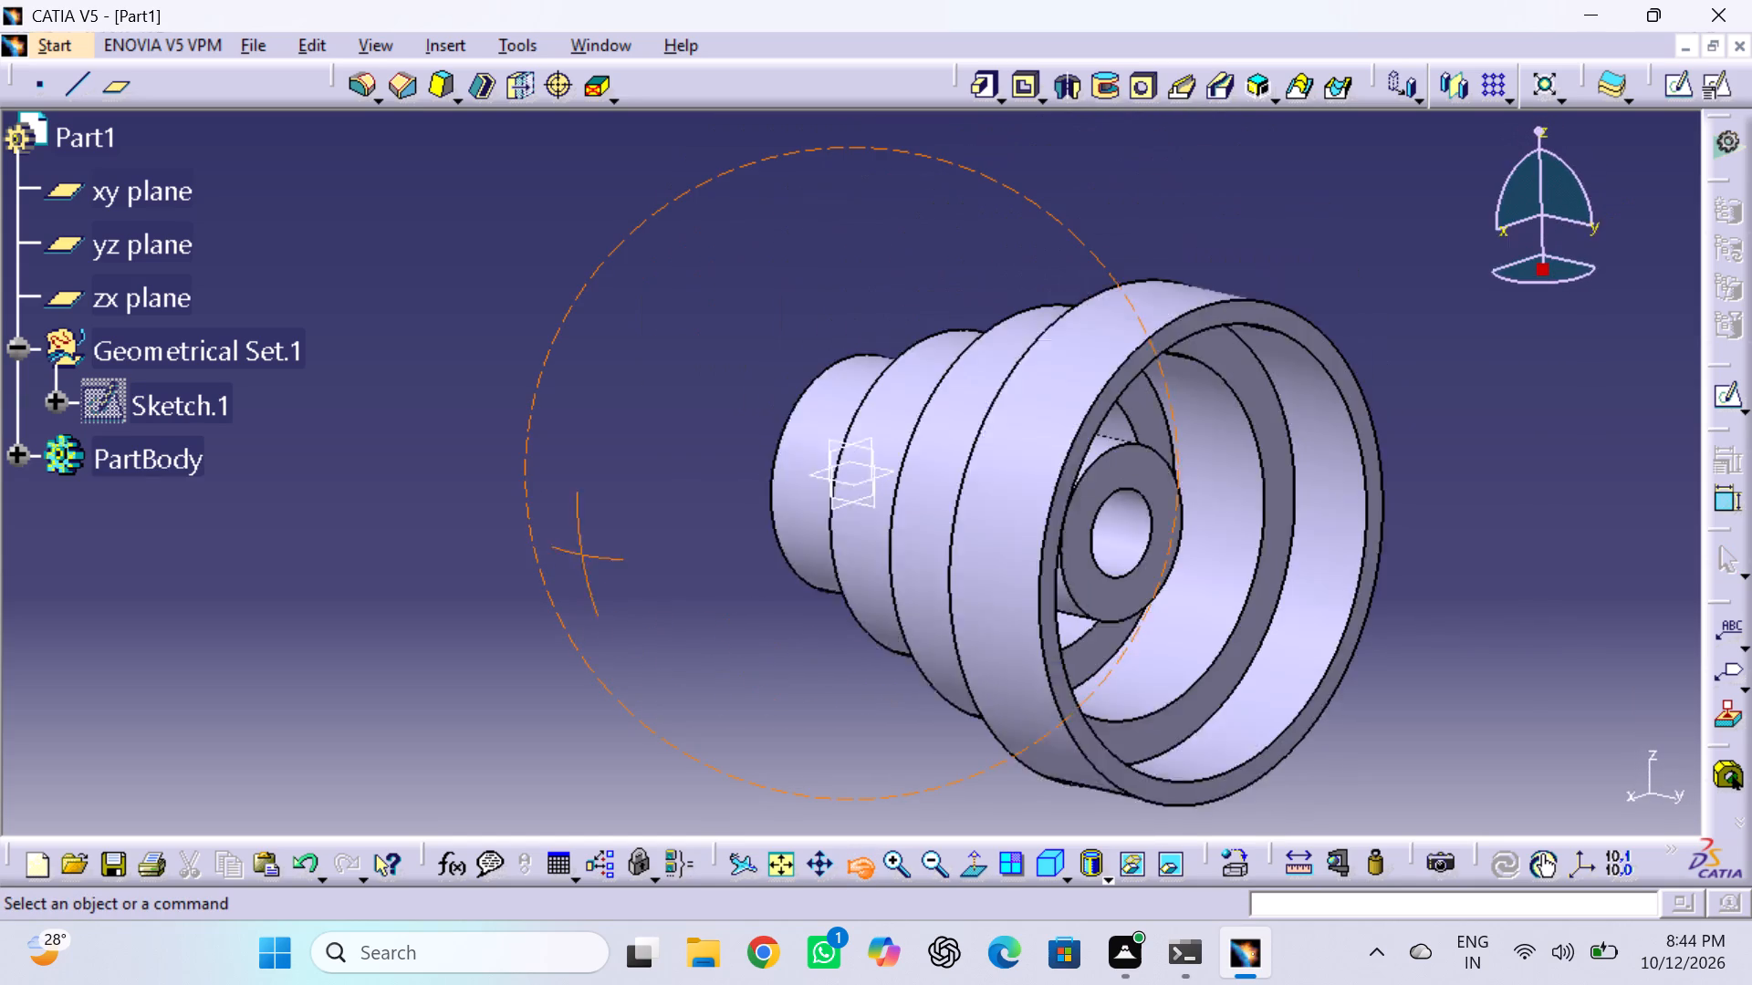
{"action": "left_click_drag", "start_coordinate": [506, 535], "coordinate": [906, 582]}
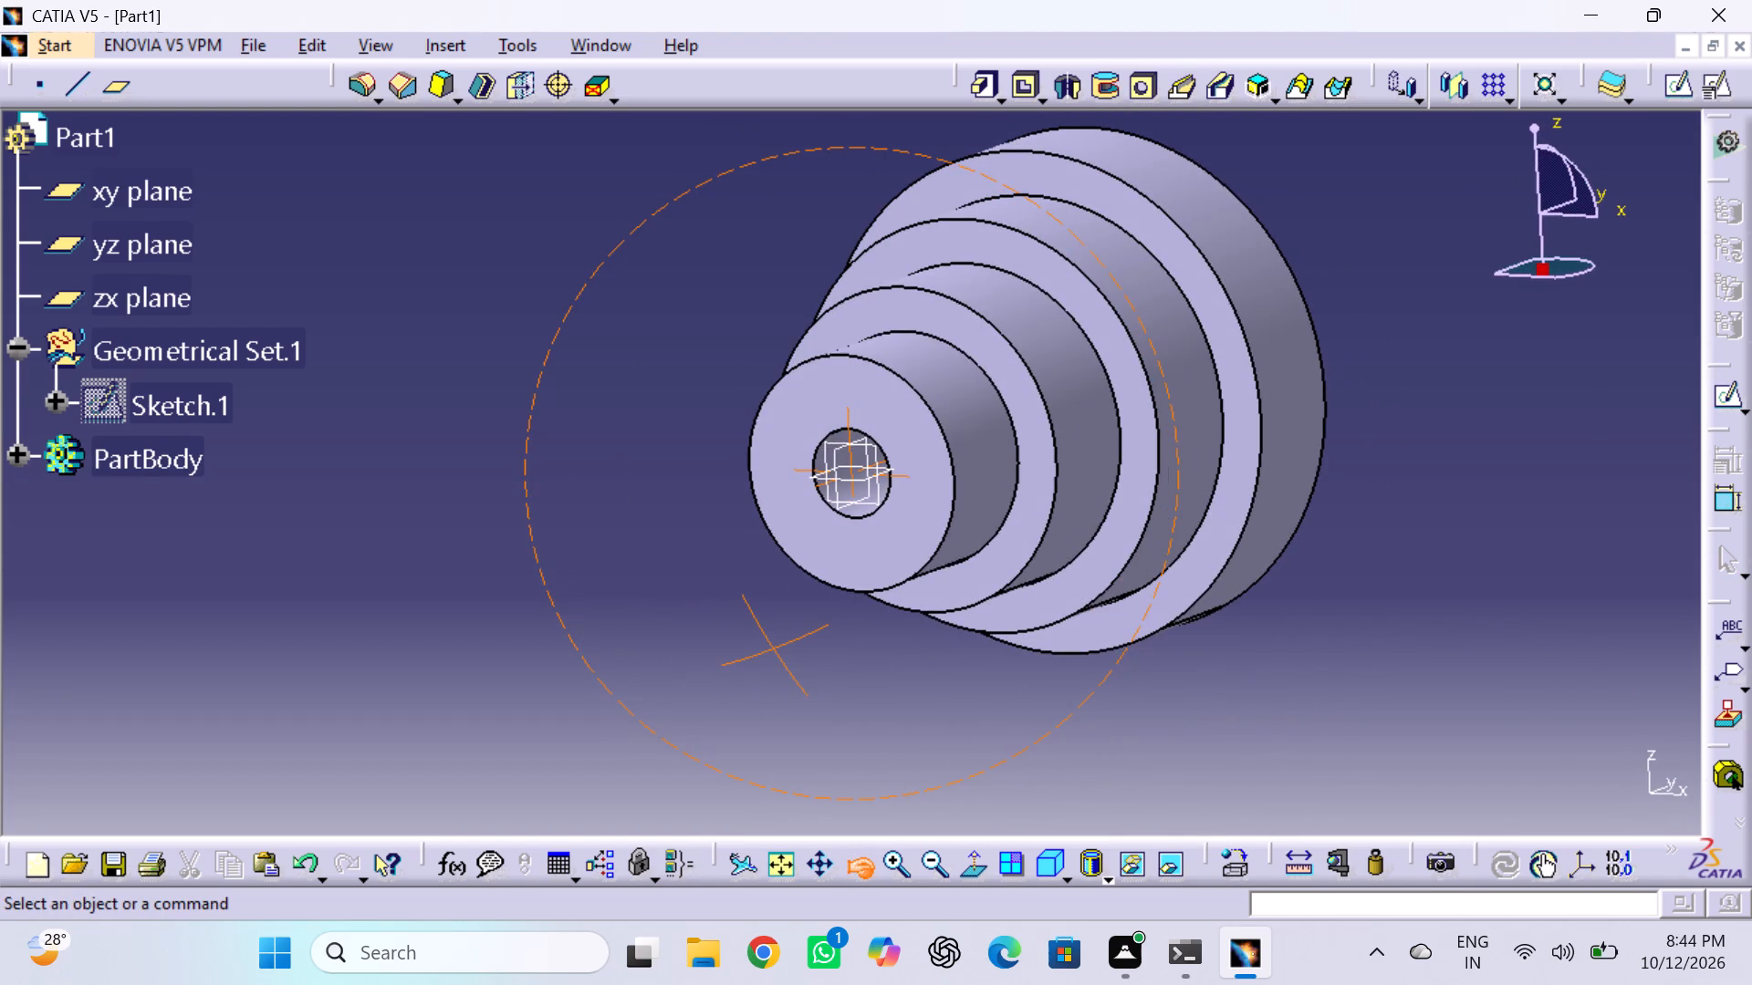
{"action": "left_click_drag", "start_coordinate": [906, 582], "coordinate": [906, 583]}
{"action": "left_click", "coordinate": [898, 549]}
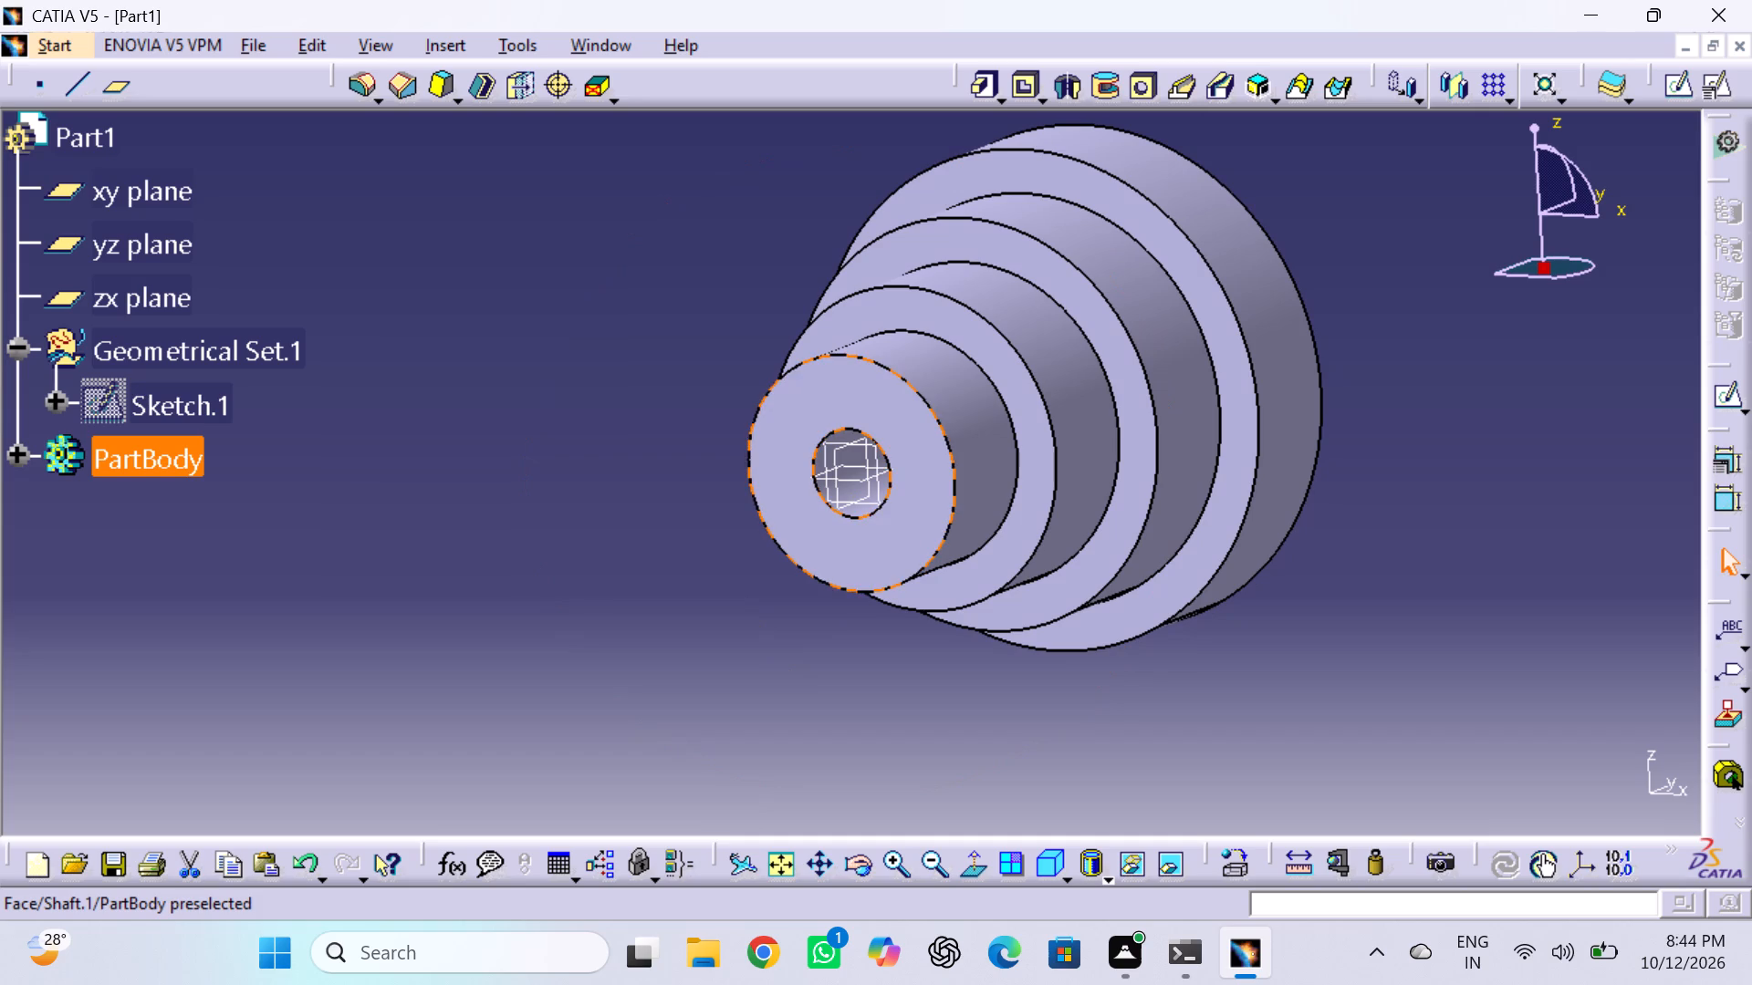
{"action": "left_click", "coordinate": [1677, 85]}
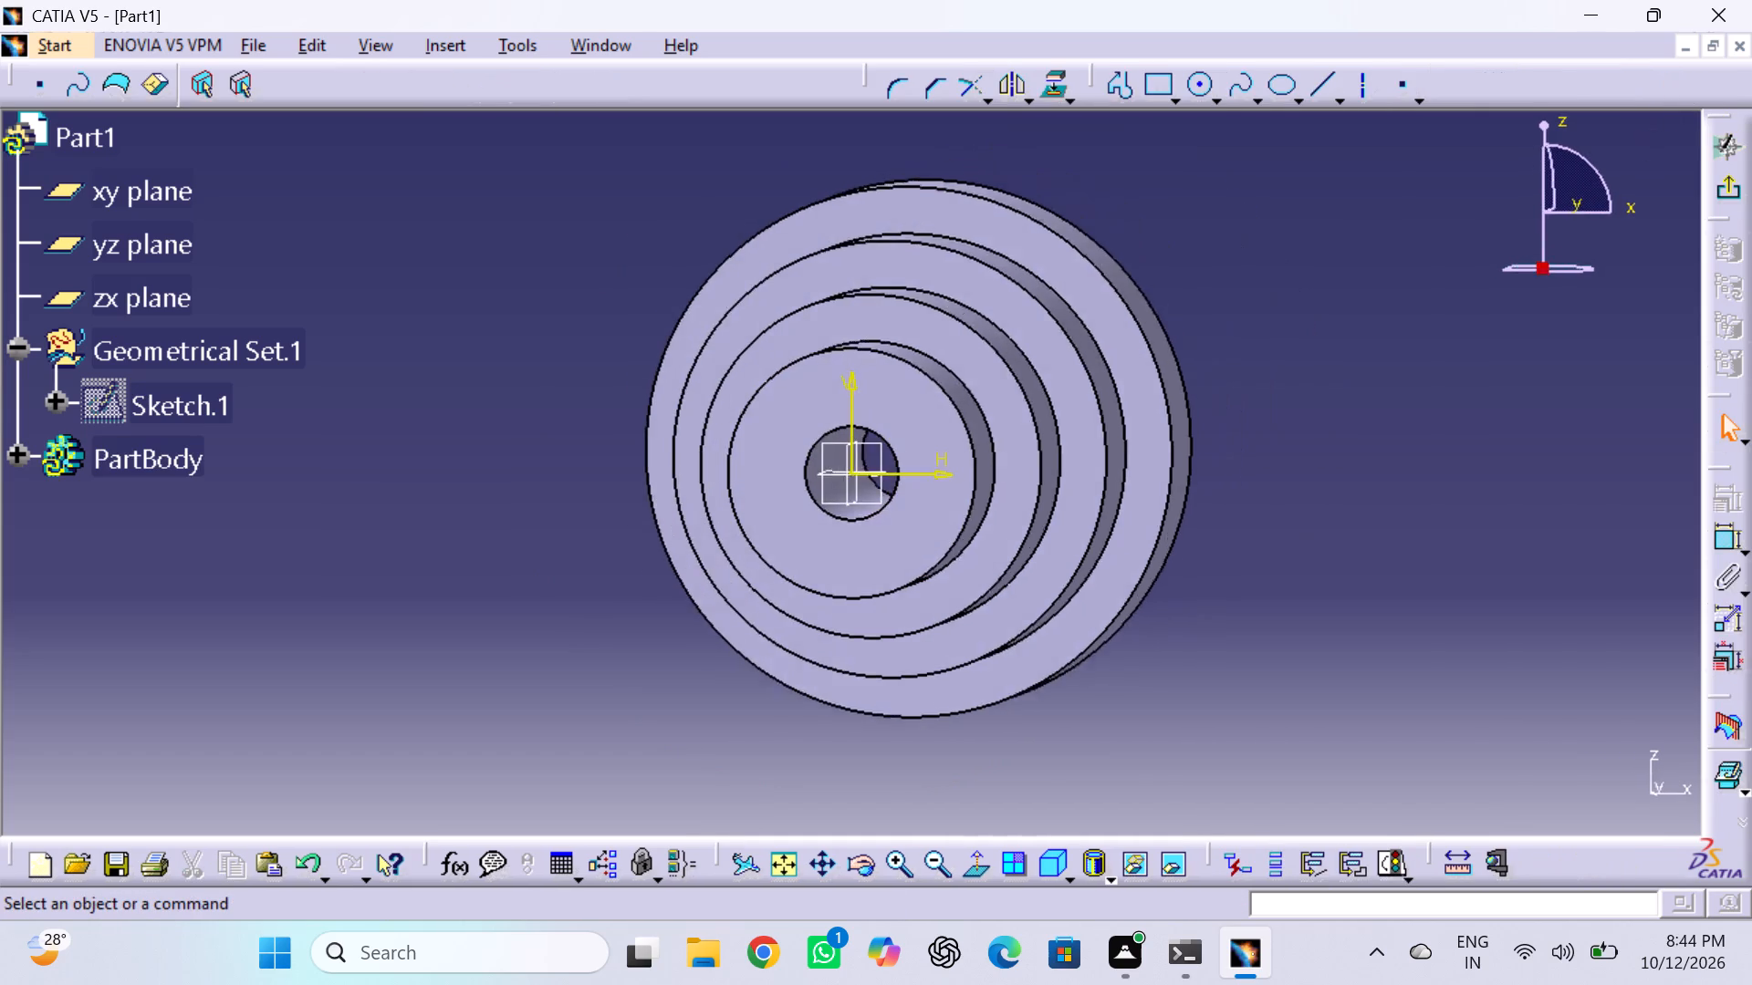
{"action": "left_click", "coordinate": [1441, 448]}
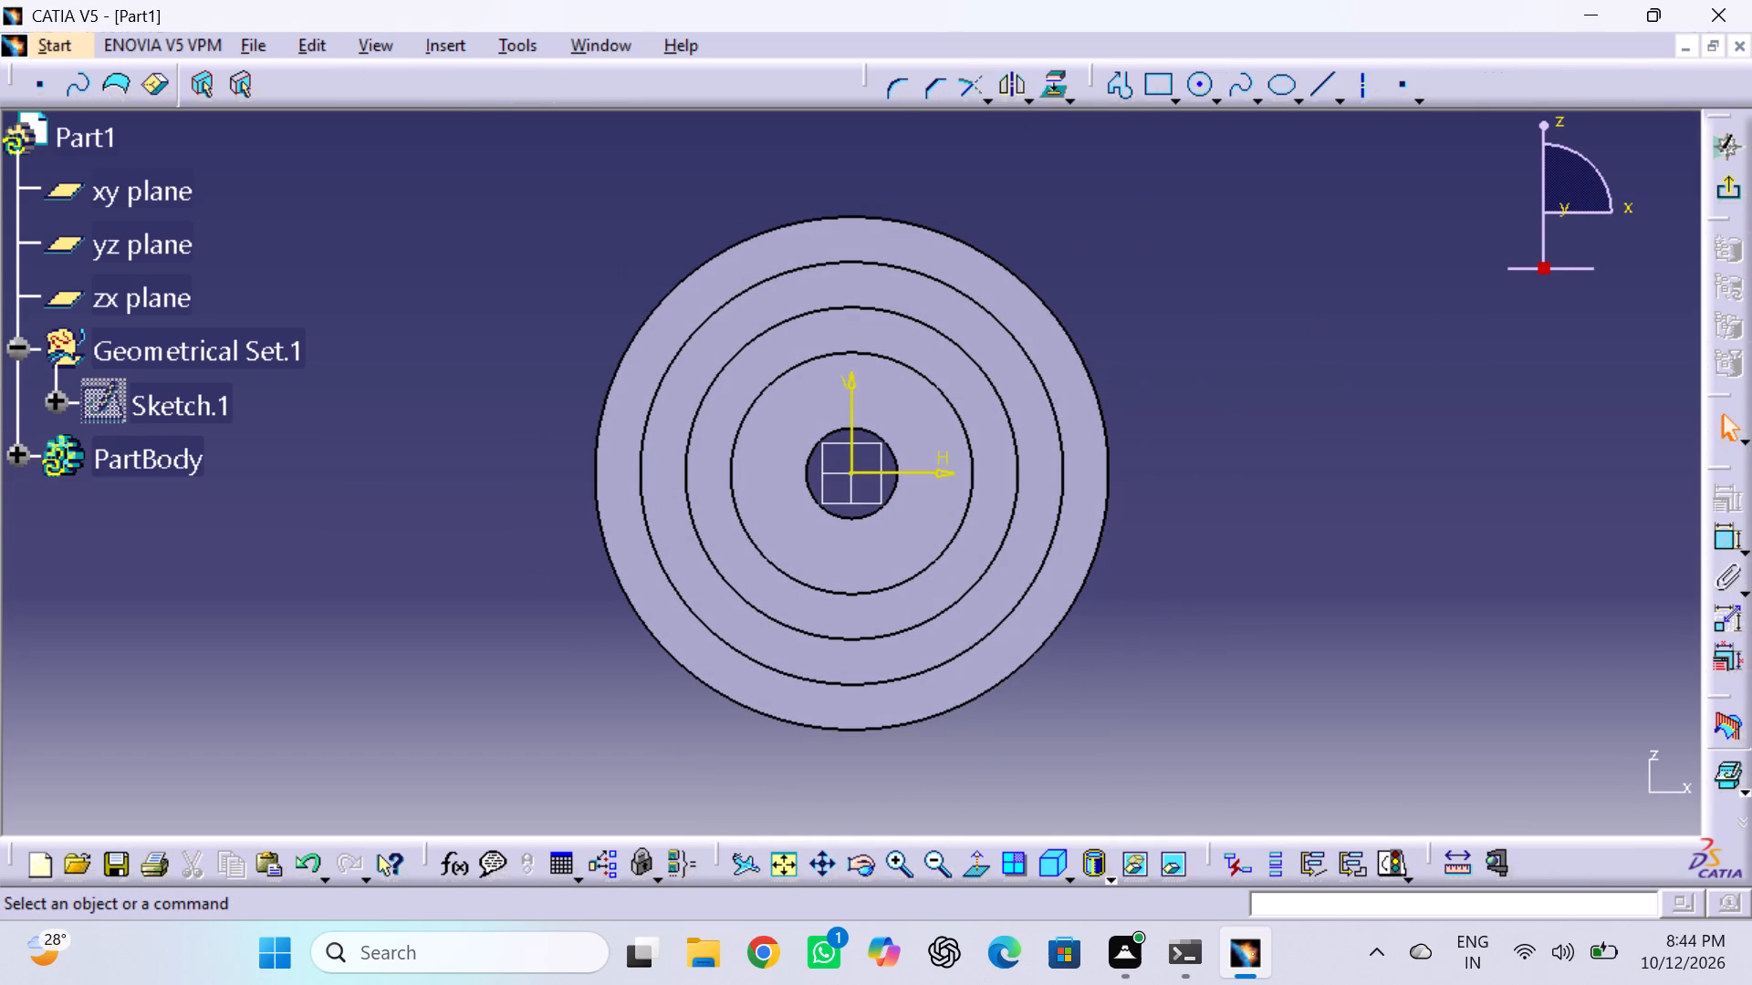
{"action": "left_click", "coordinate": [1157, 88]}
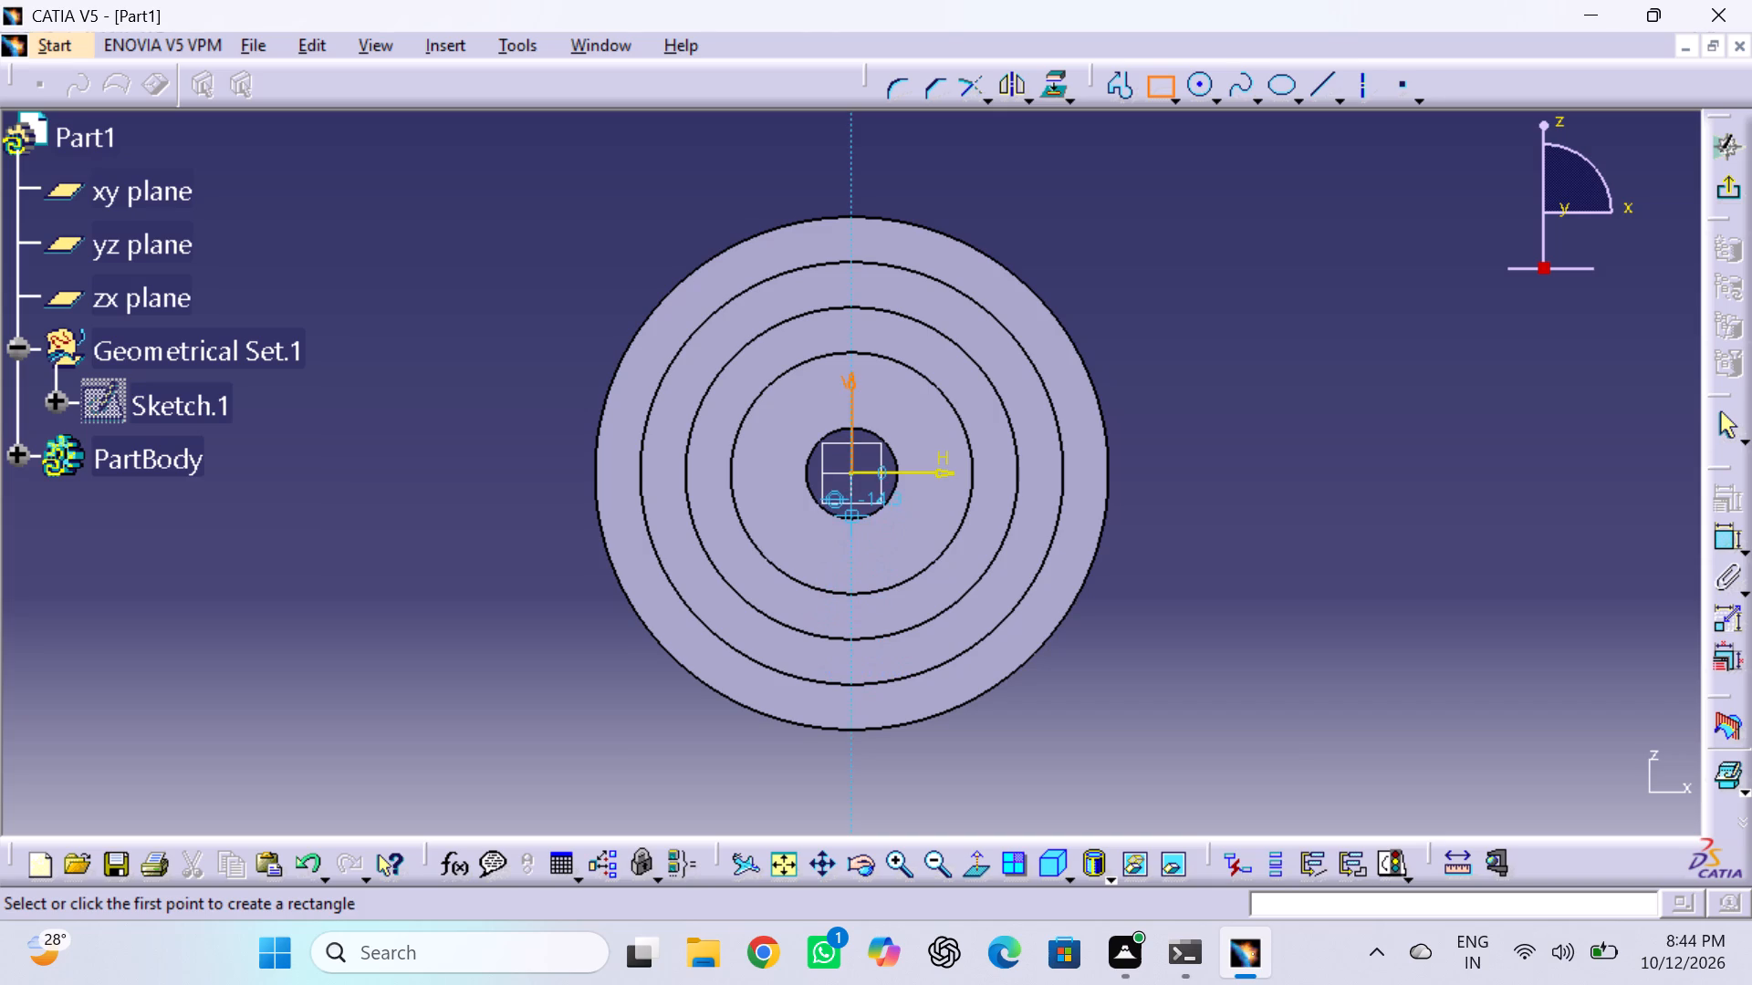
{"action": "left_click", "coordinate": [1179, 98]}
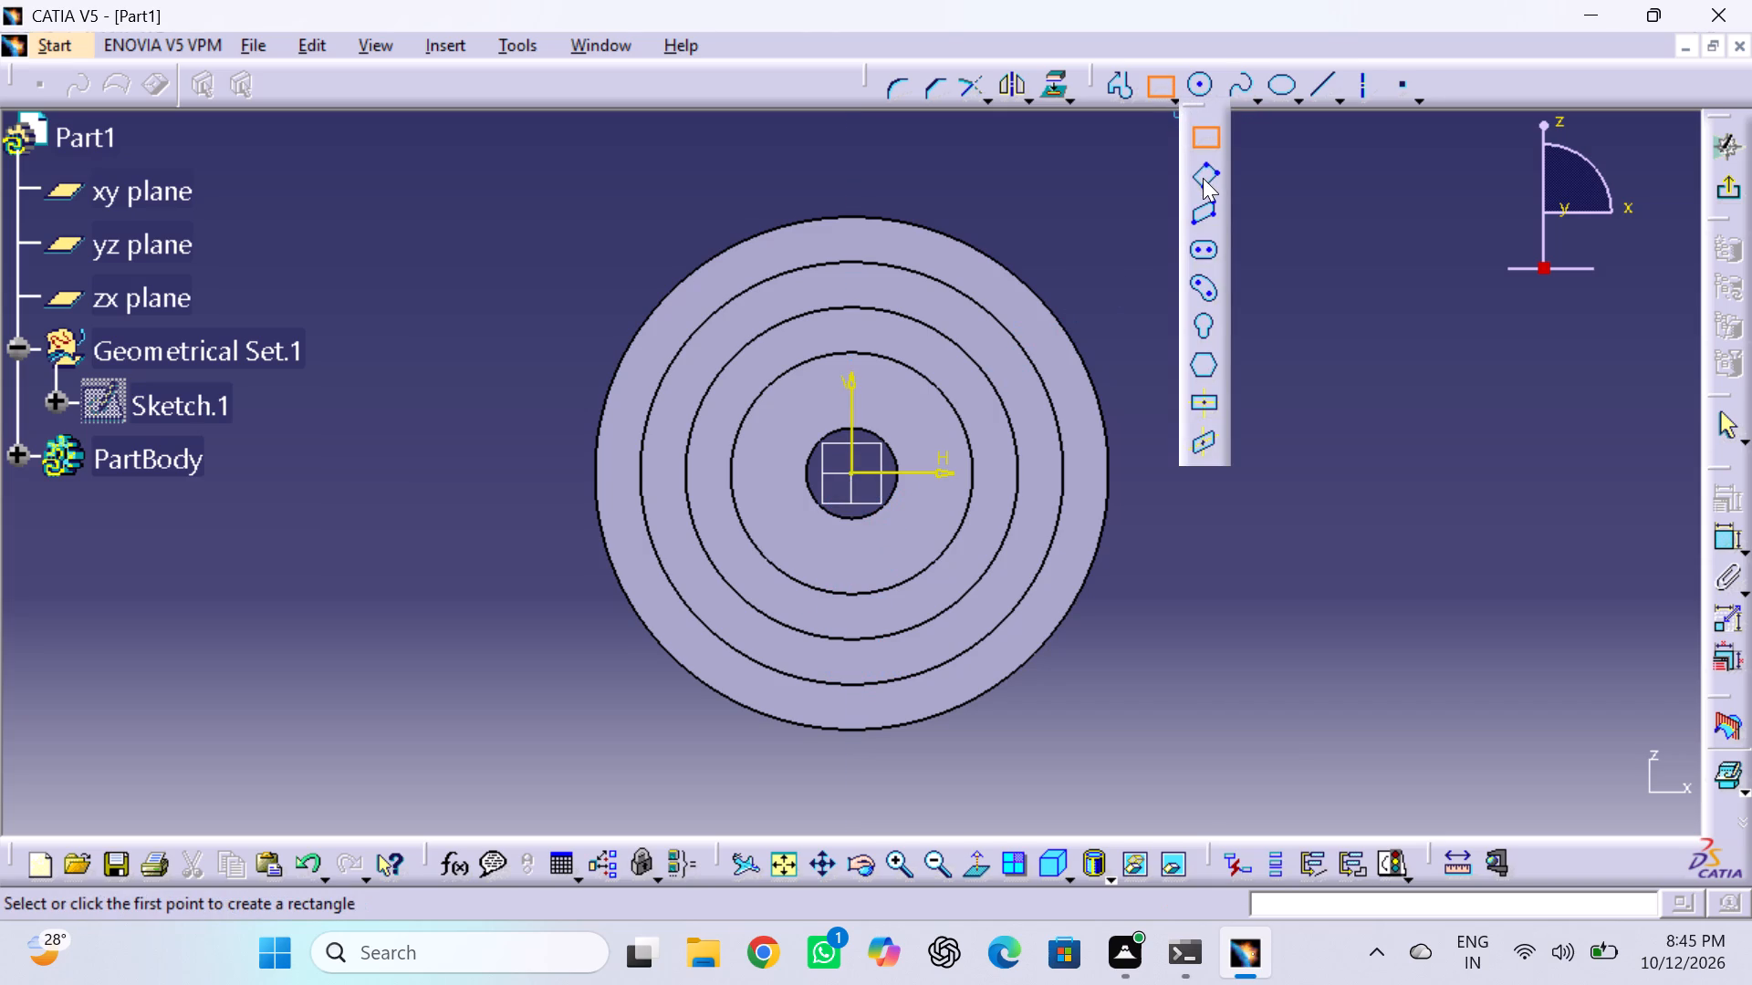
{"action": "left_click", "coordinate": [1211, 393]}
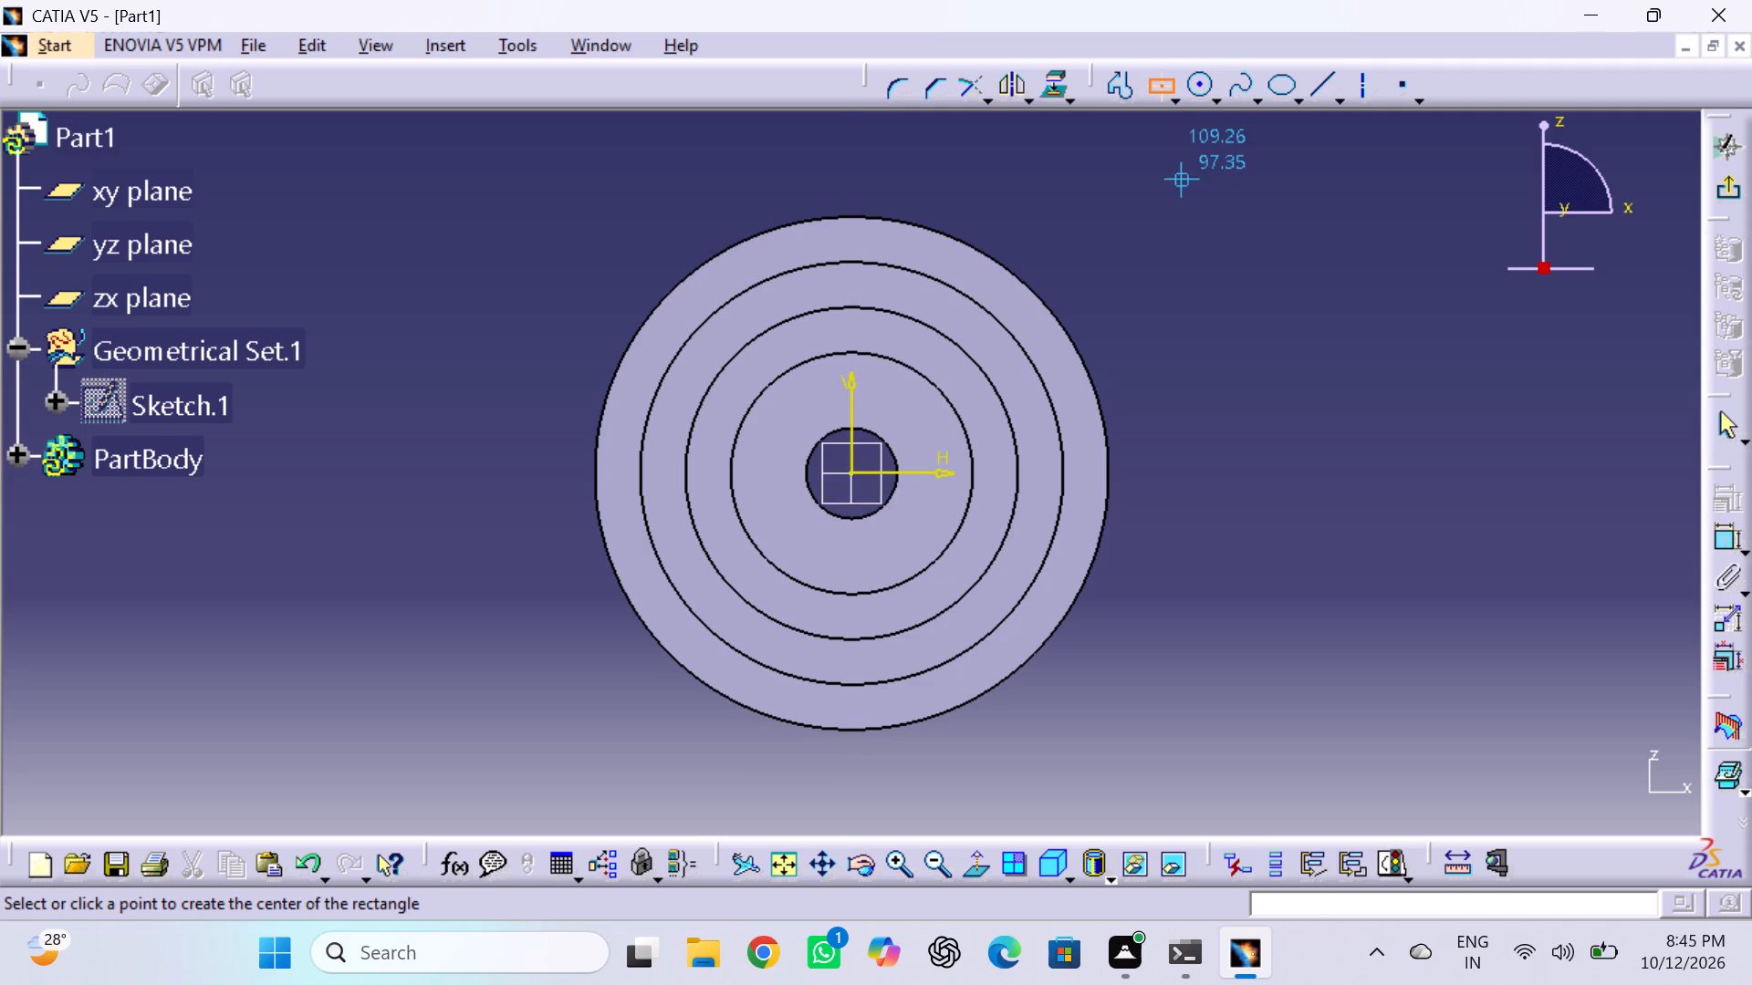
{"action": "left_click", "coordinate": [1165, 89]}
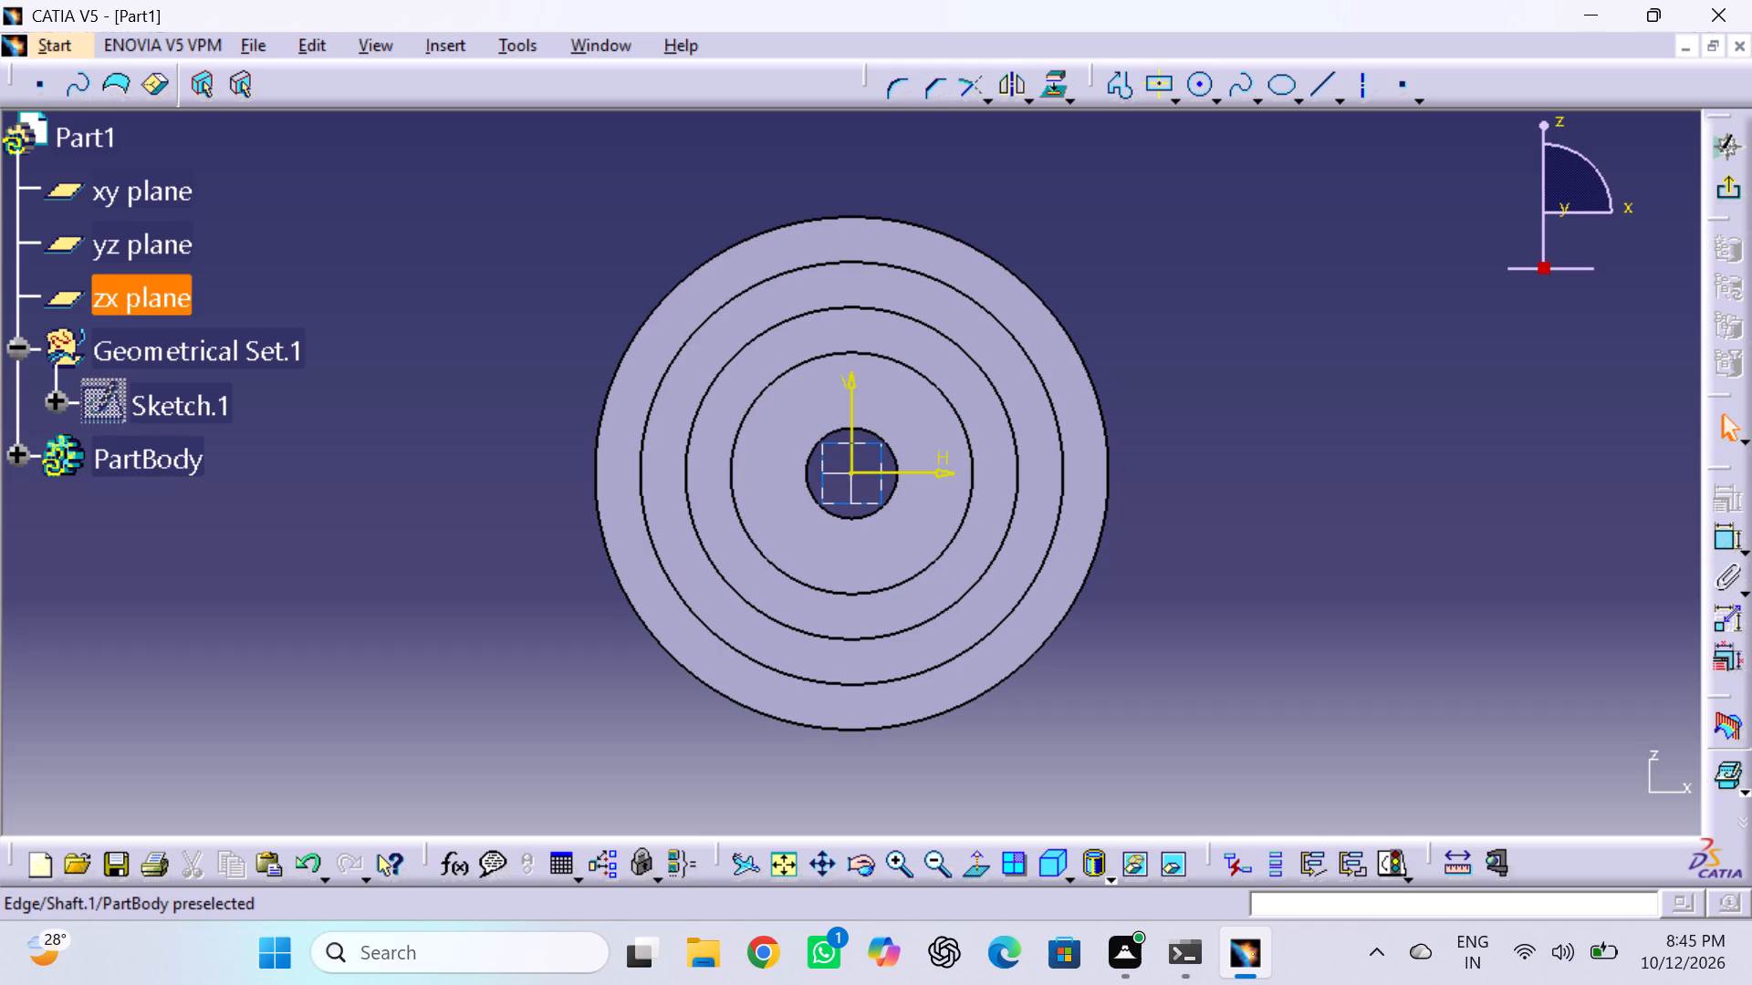
Project the circular bore edge into the sketch.
{"action": "left_click", "coordinate": [848, 522]}
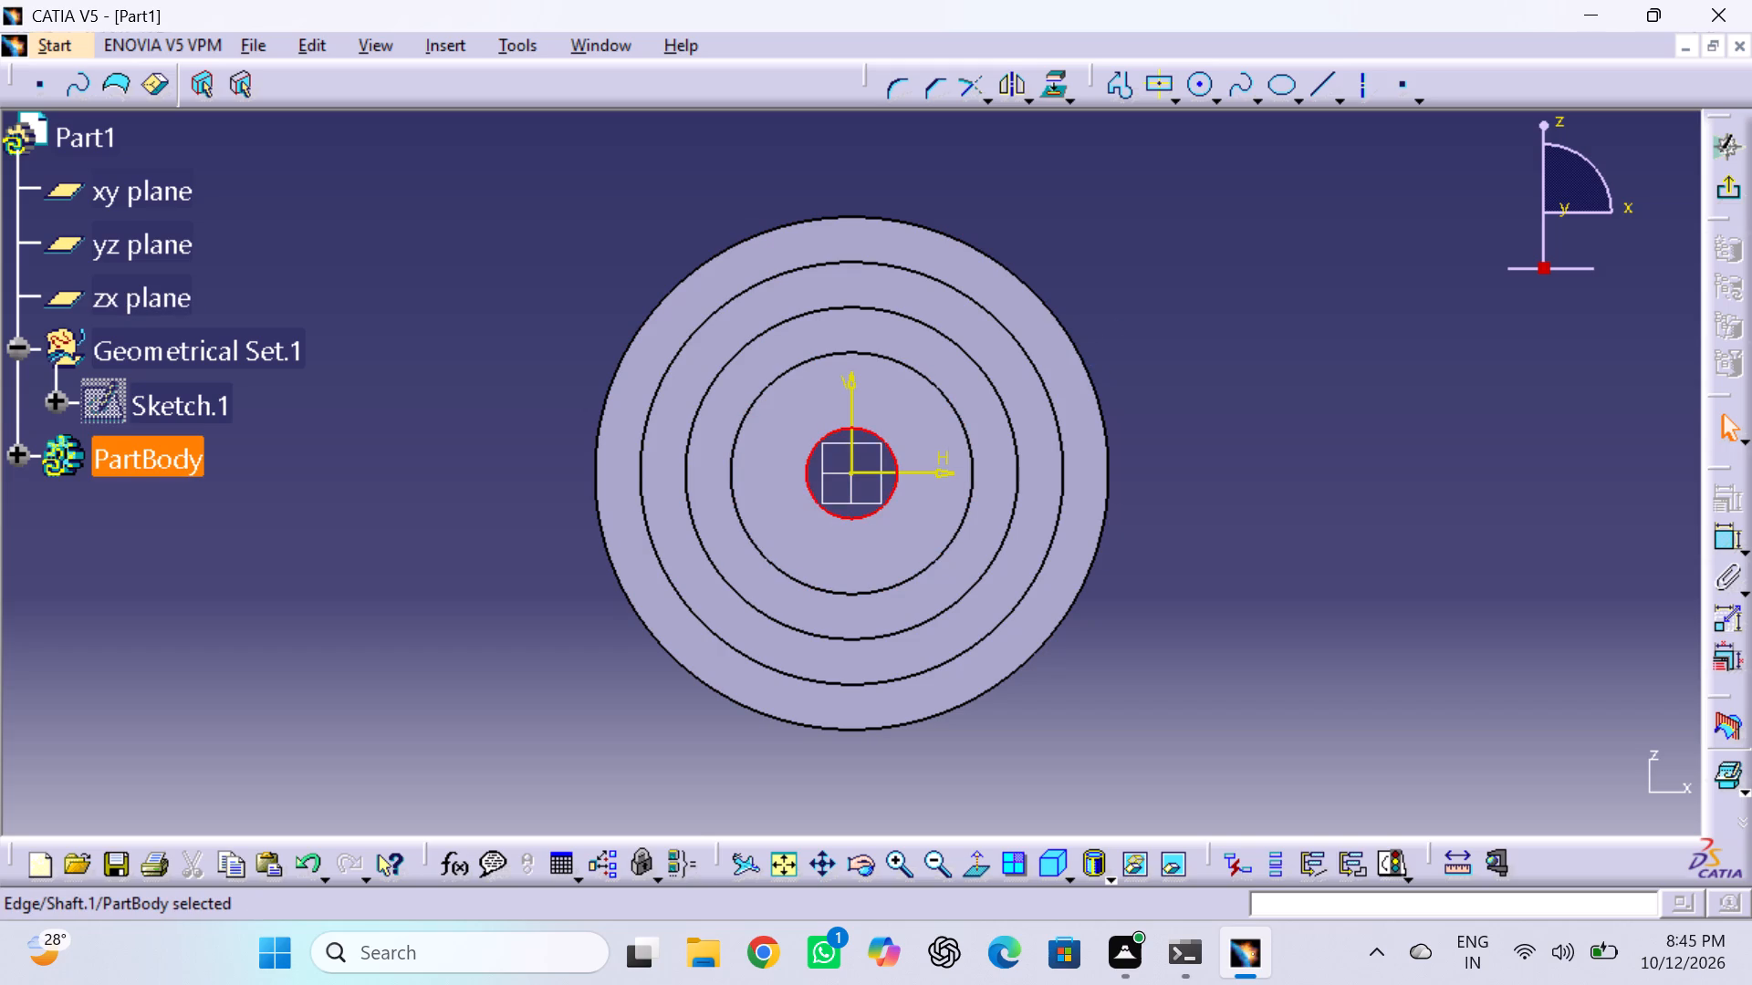
{"action": "left_click", "coordinate": [1045, 90]}
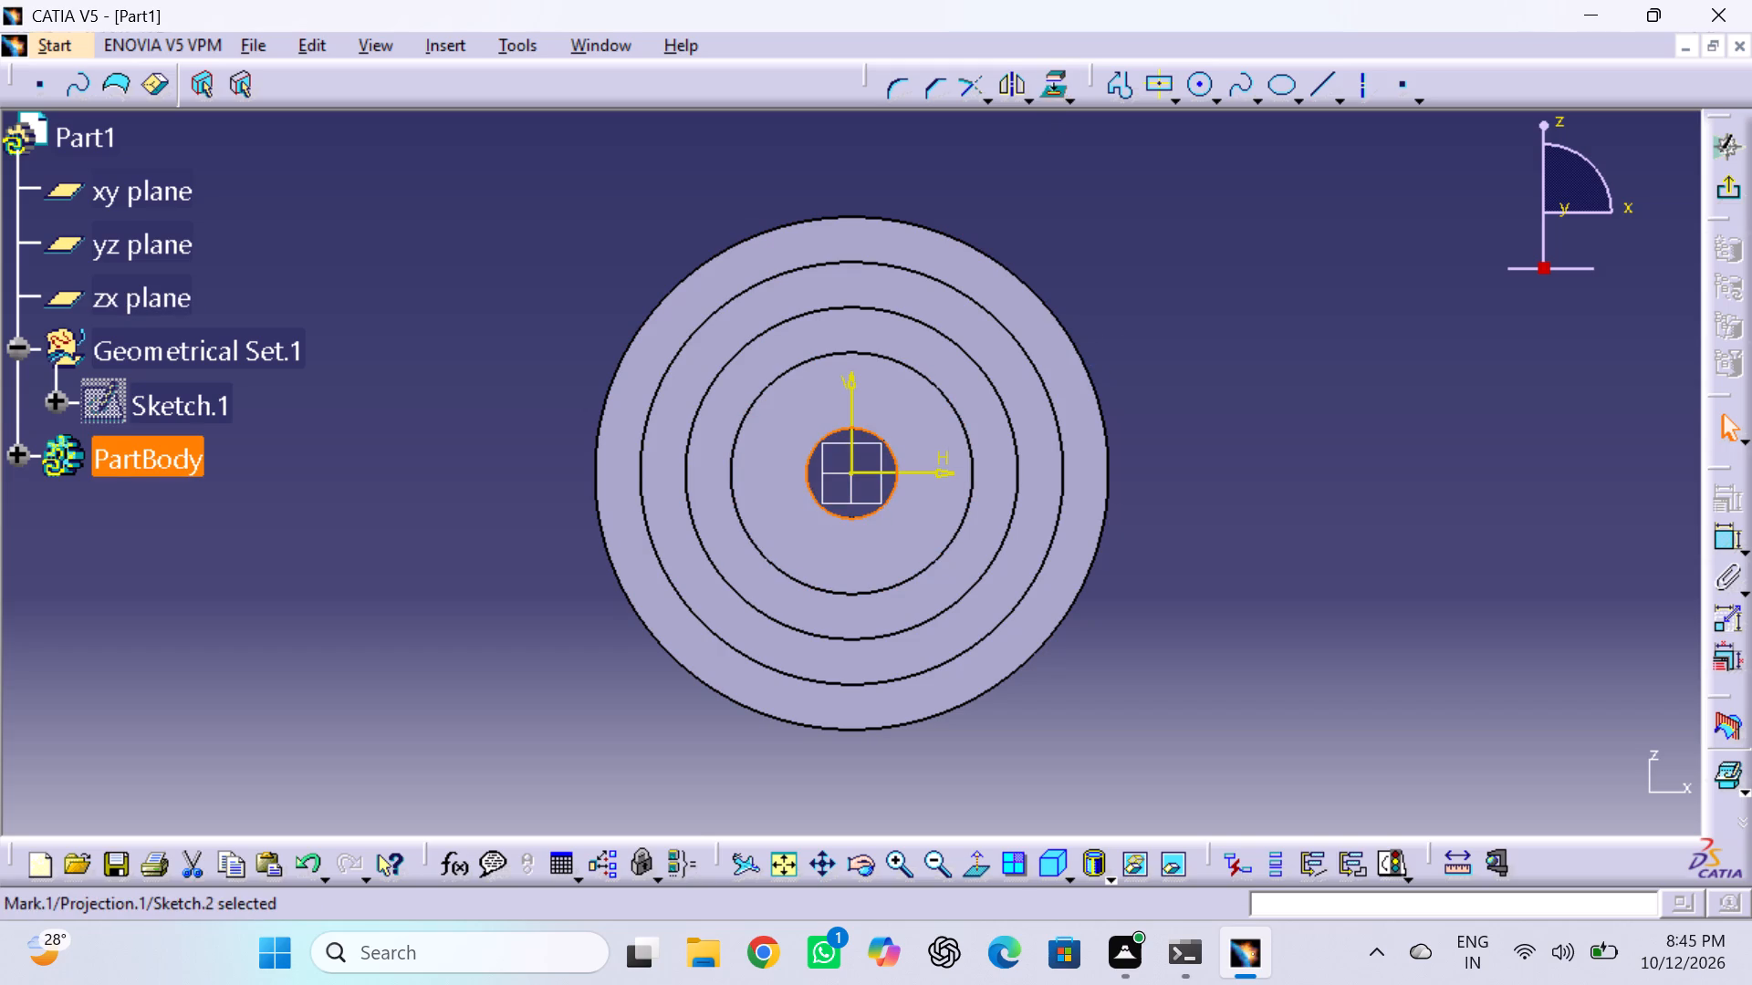
{"action": "left_click", "coordinate": [1164, 261]}
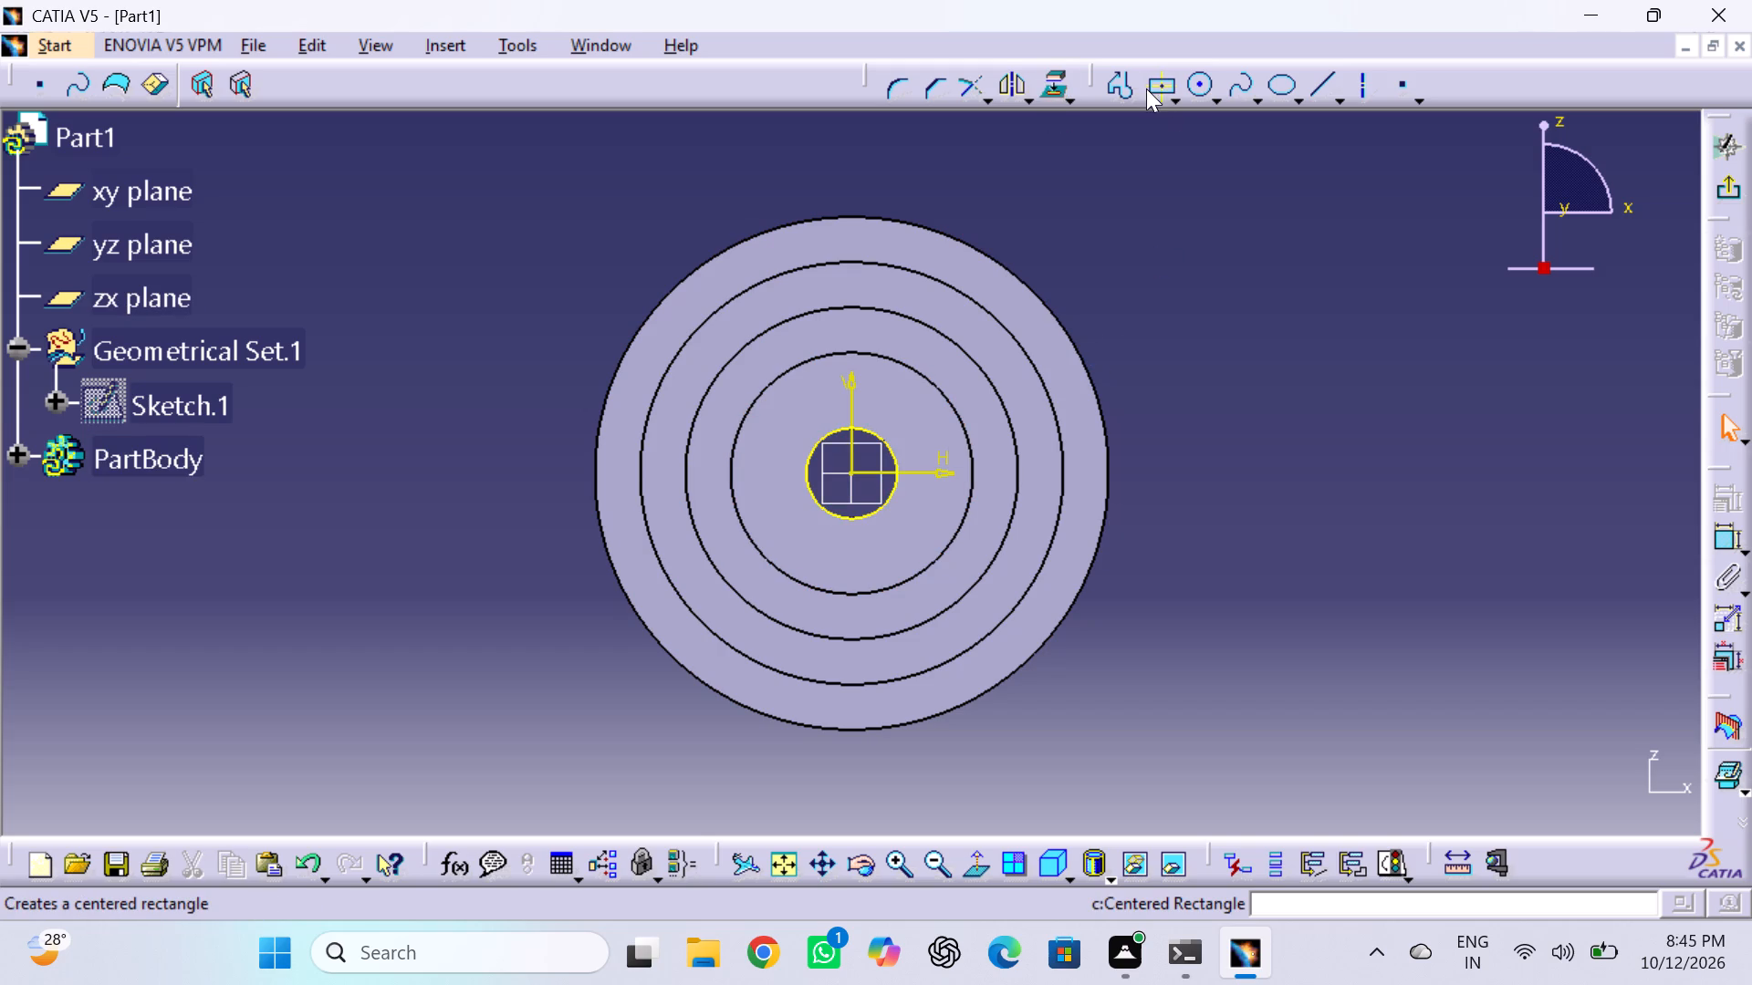
Draw a small upright centered rectangle with its center on the lowest point of the projected bore circle, on the vertical axis.
{"action": "left_click", "coordinate": [1158, 78]}
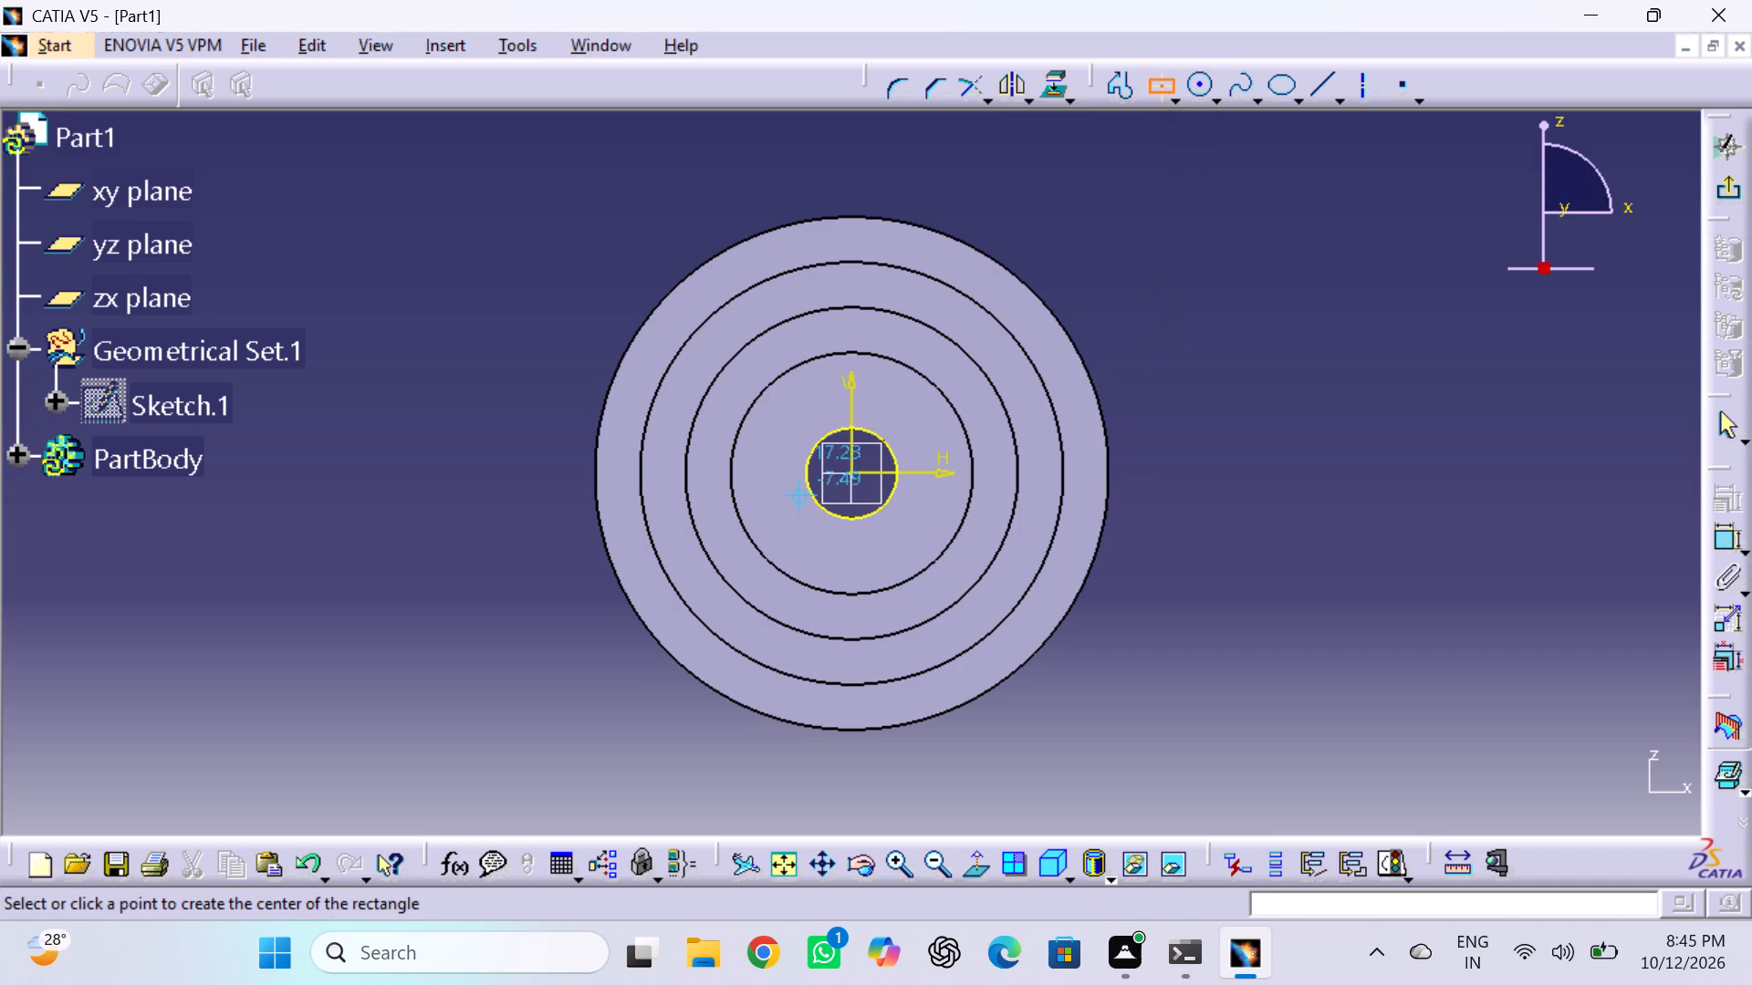
{"action": "left_click", "coordinate": [850, 516]}
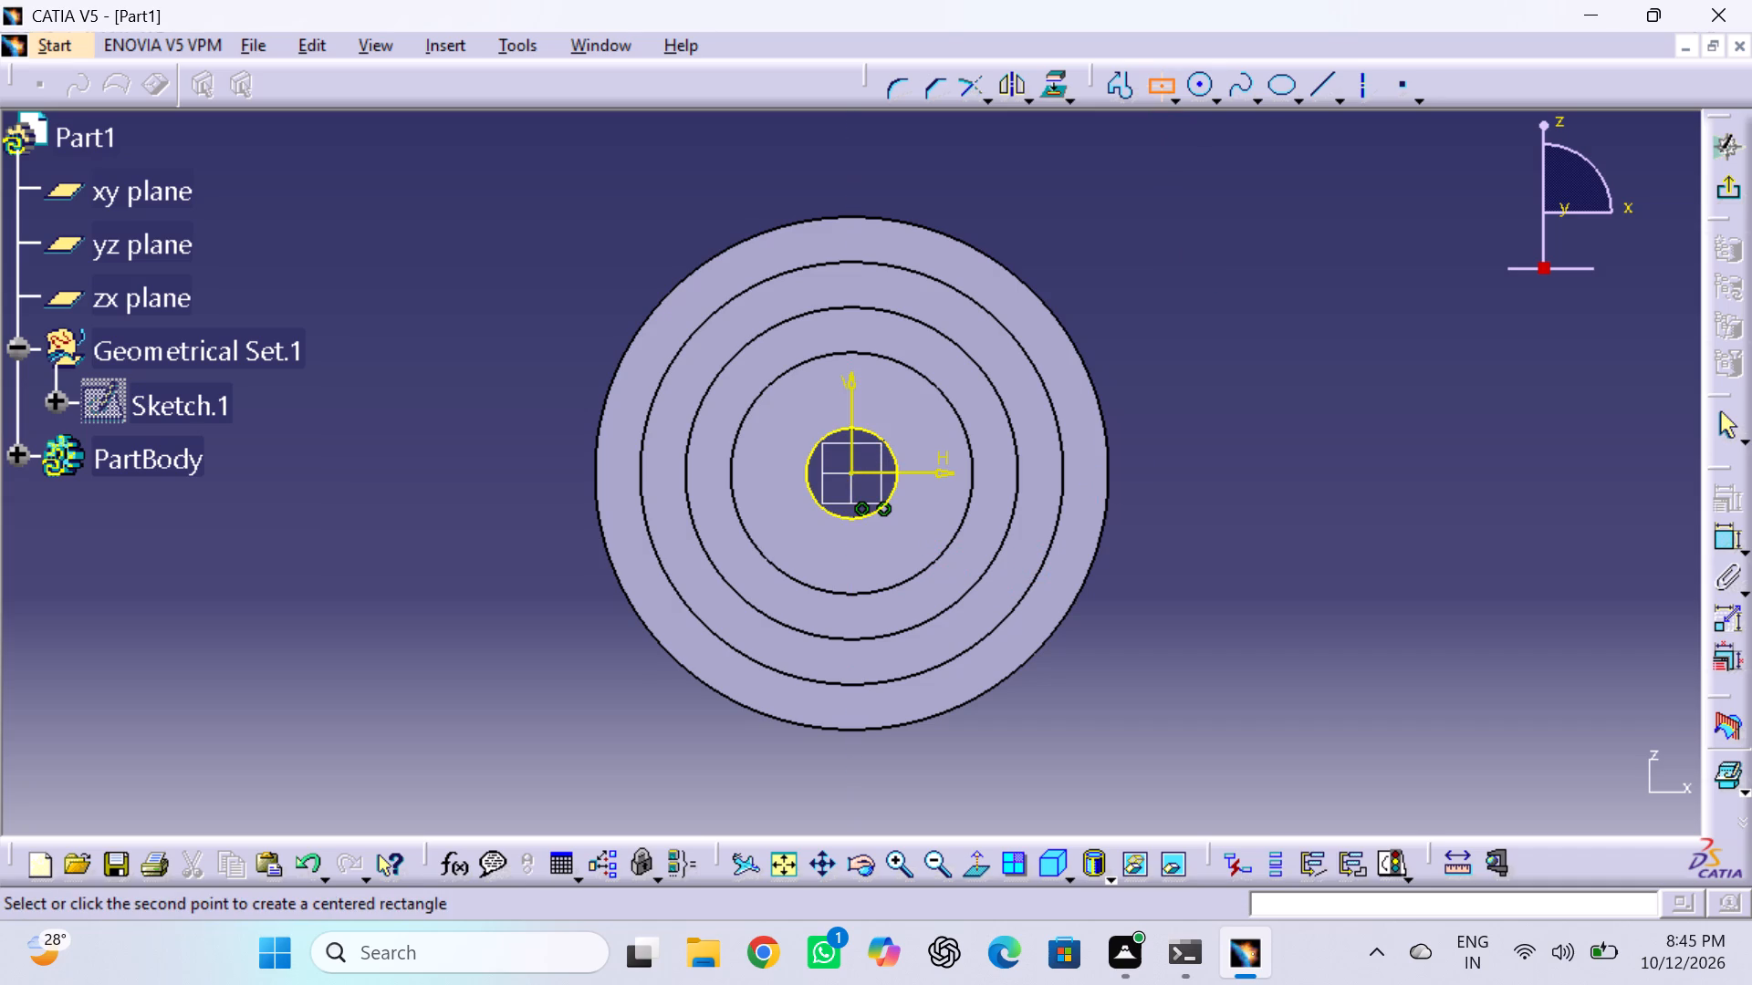
{"action": "left_click", "coordinate": [864, 542]}
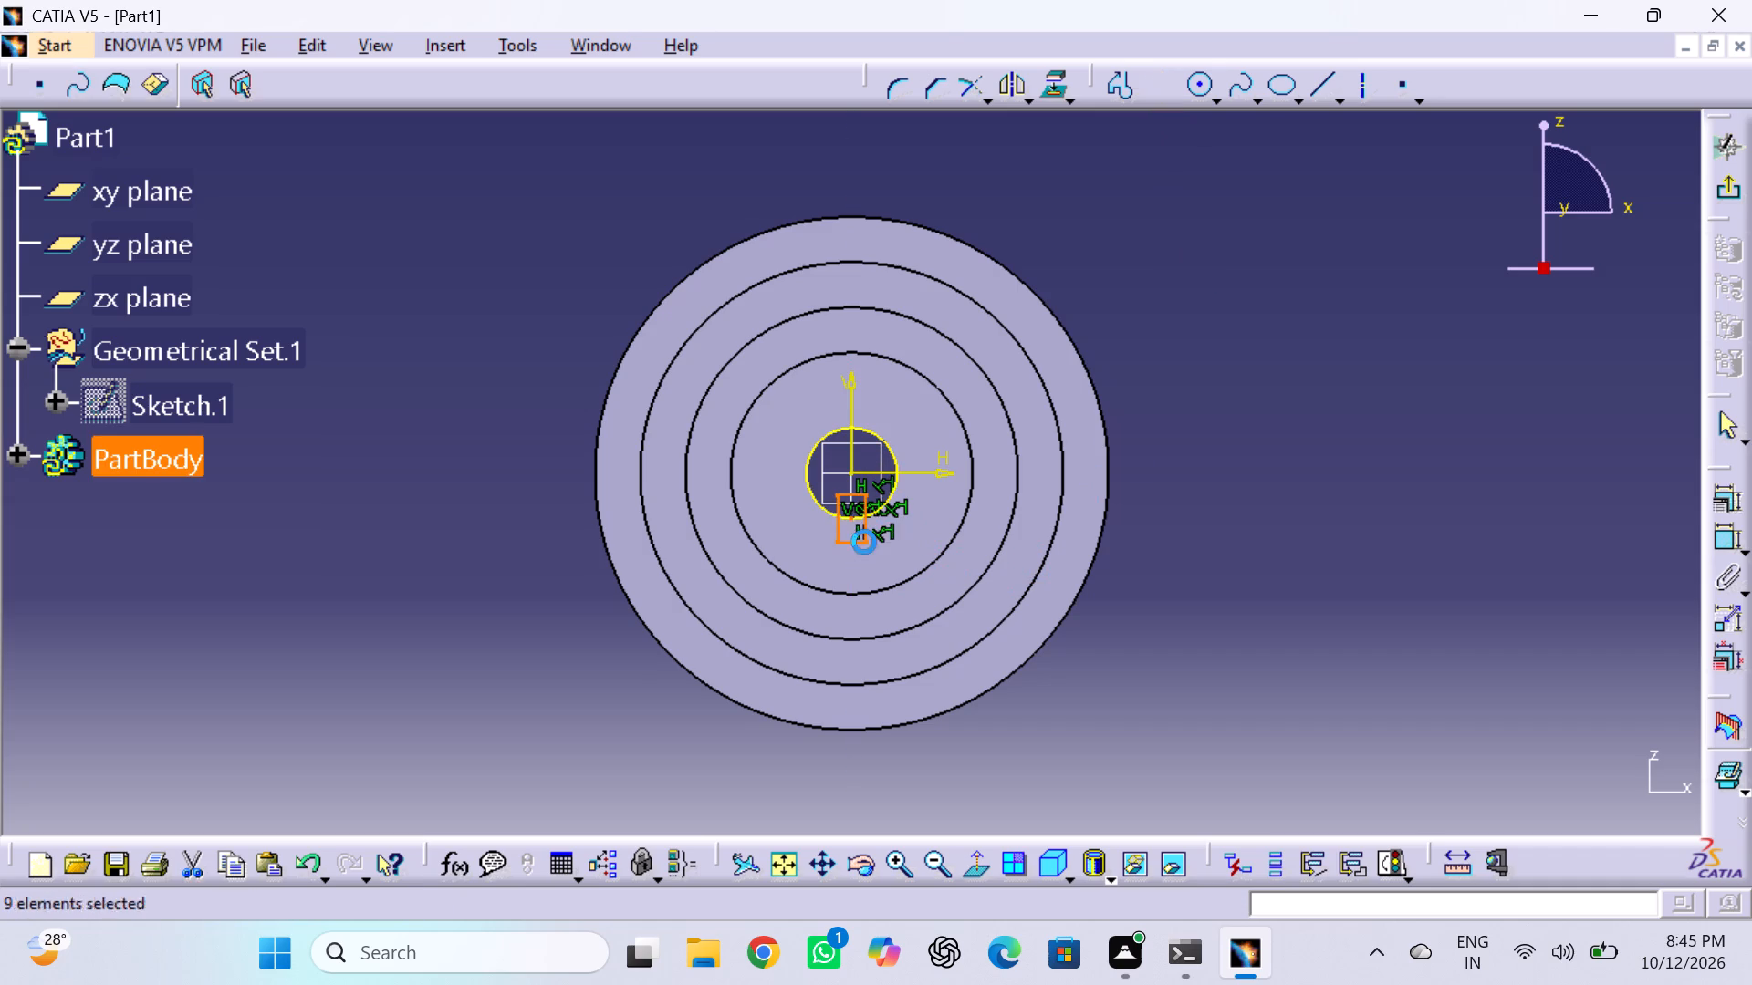
{"action": "left_click", "coordinate": [1332, 461]}
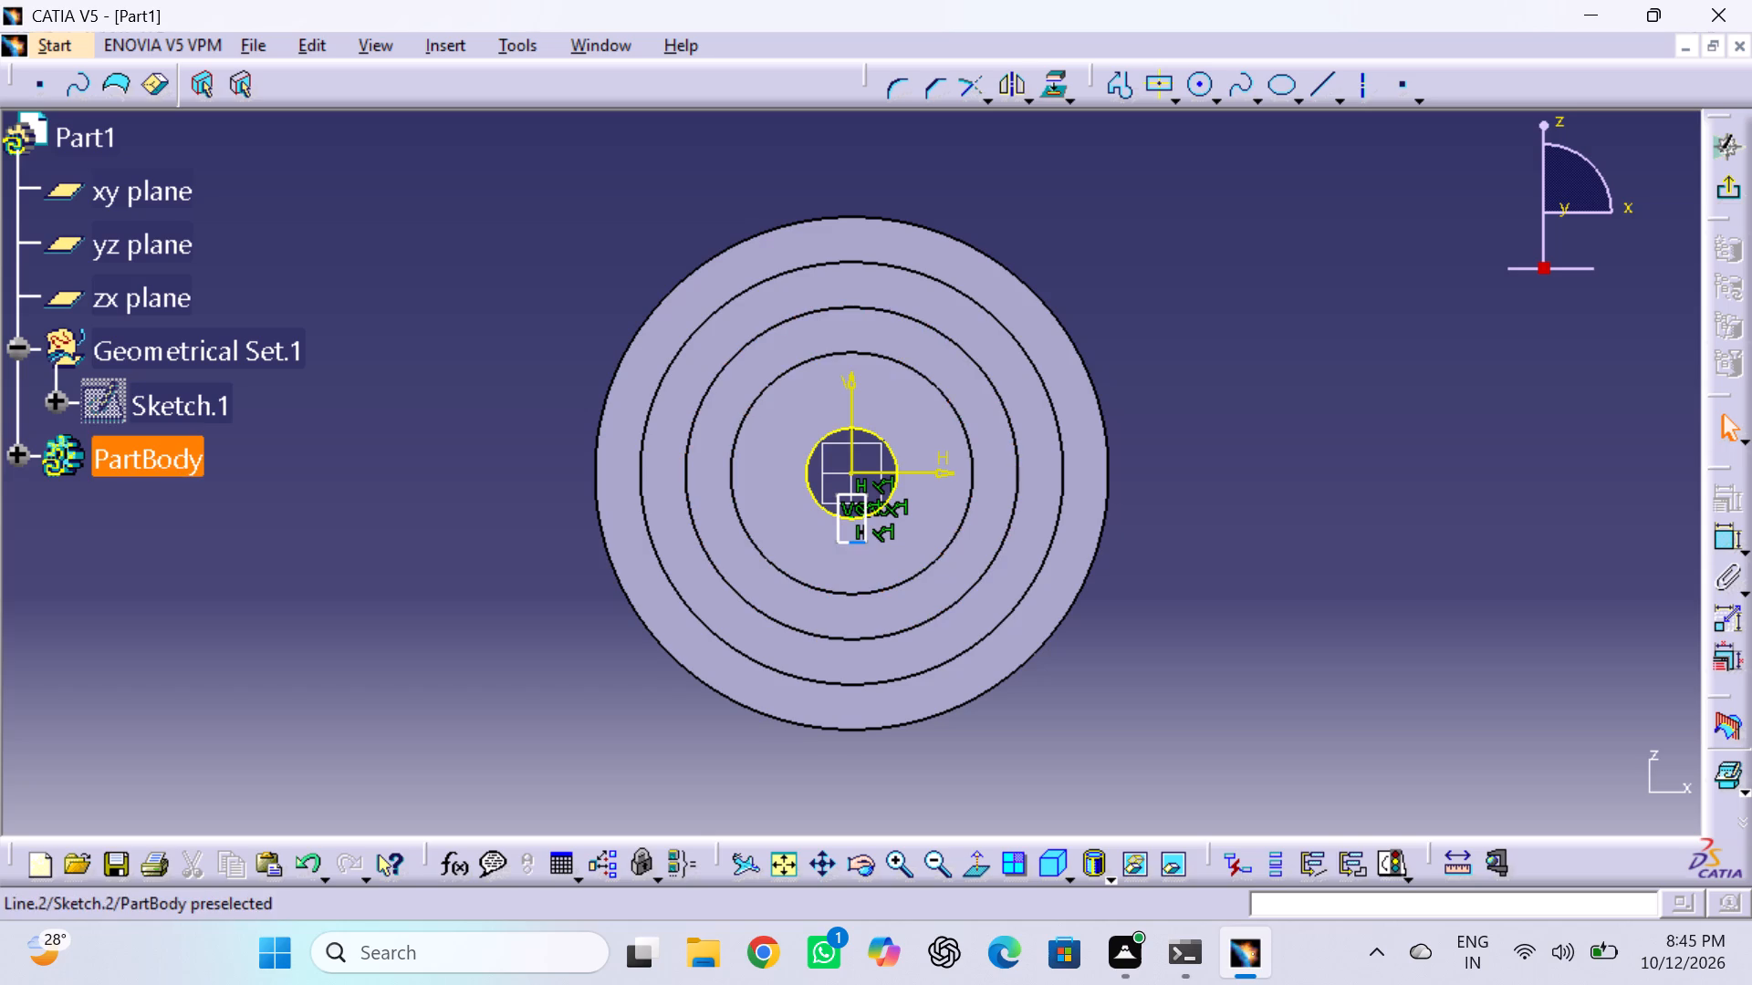
{"action": "left_click", "coordinate": [893, 857]}
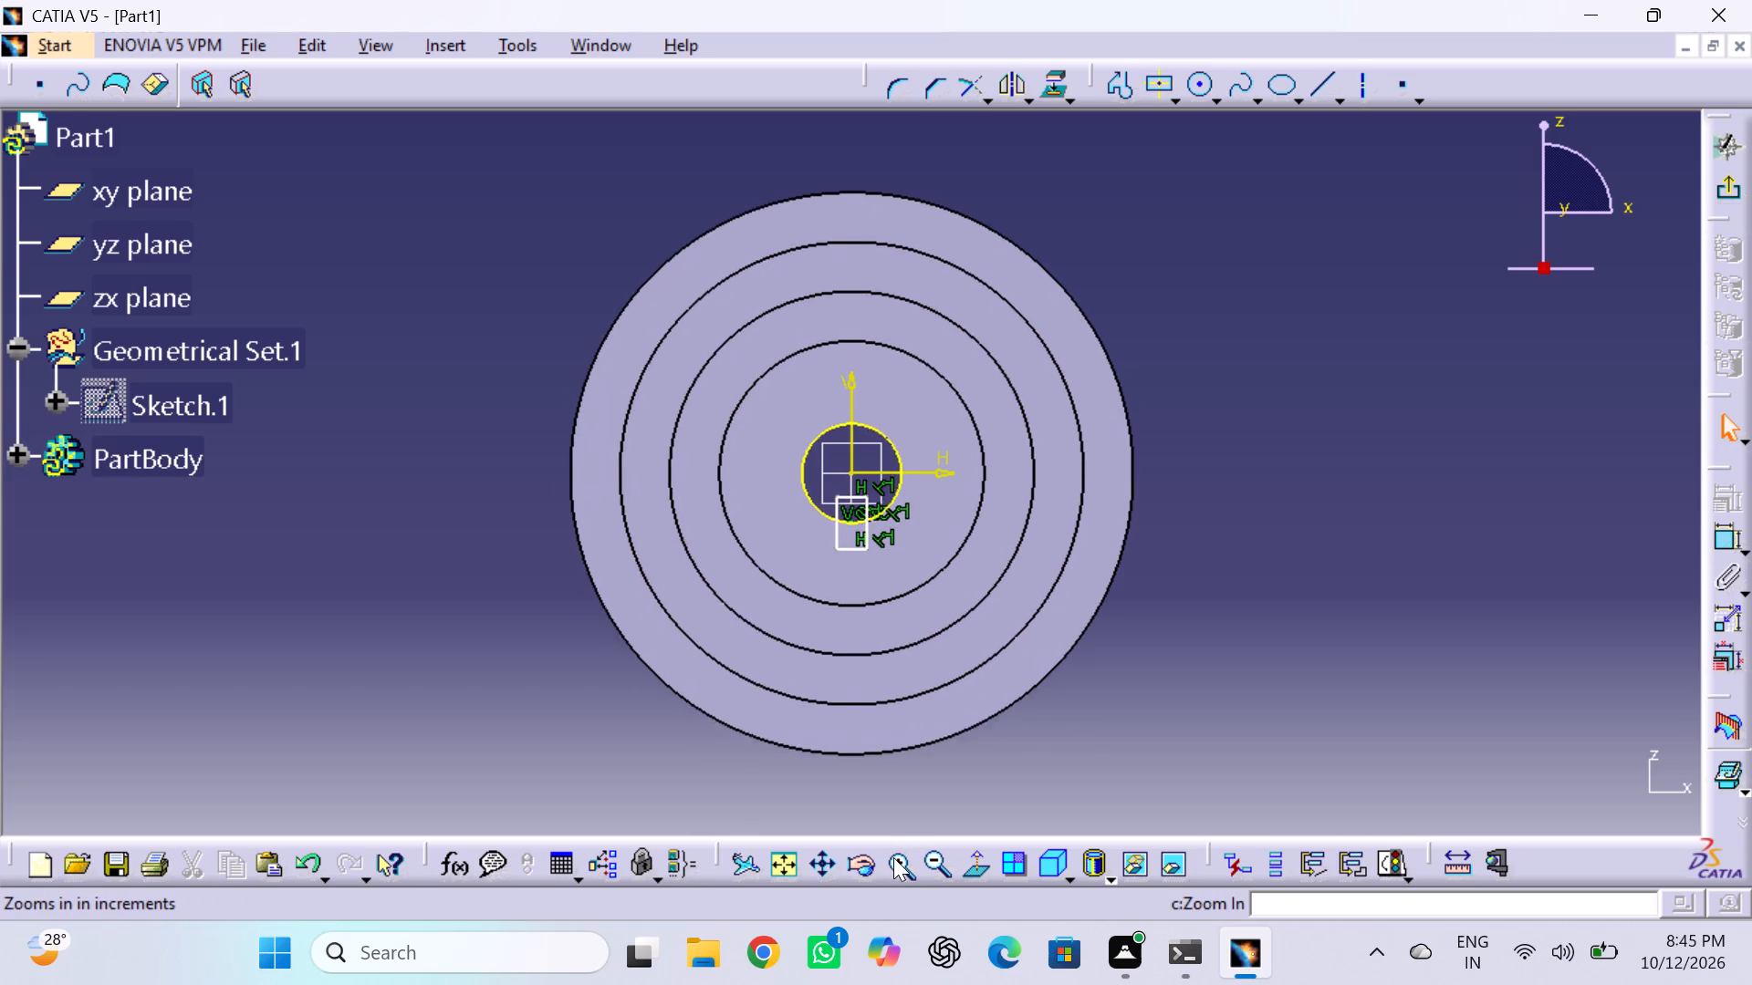
{"action": "left_click", "coordinate": [893, 857]}
{"action": "left_click", "coordinate": [893, 857]}
{"action": "left_click", "coordinate": [893, 857]}
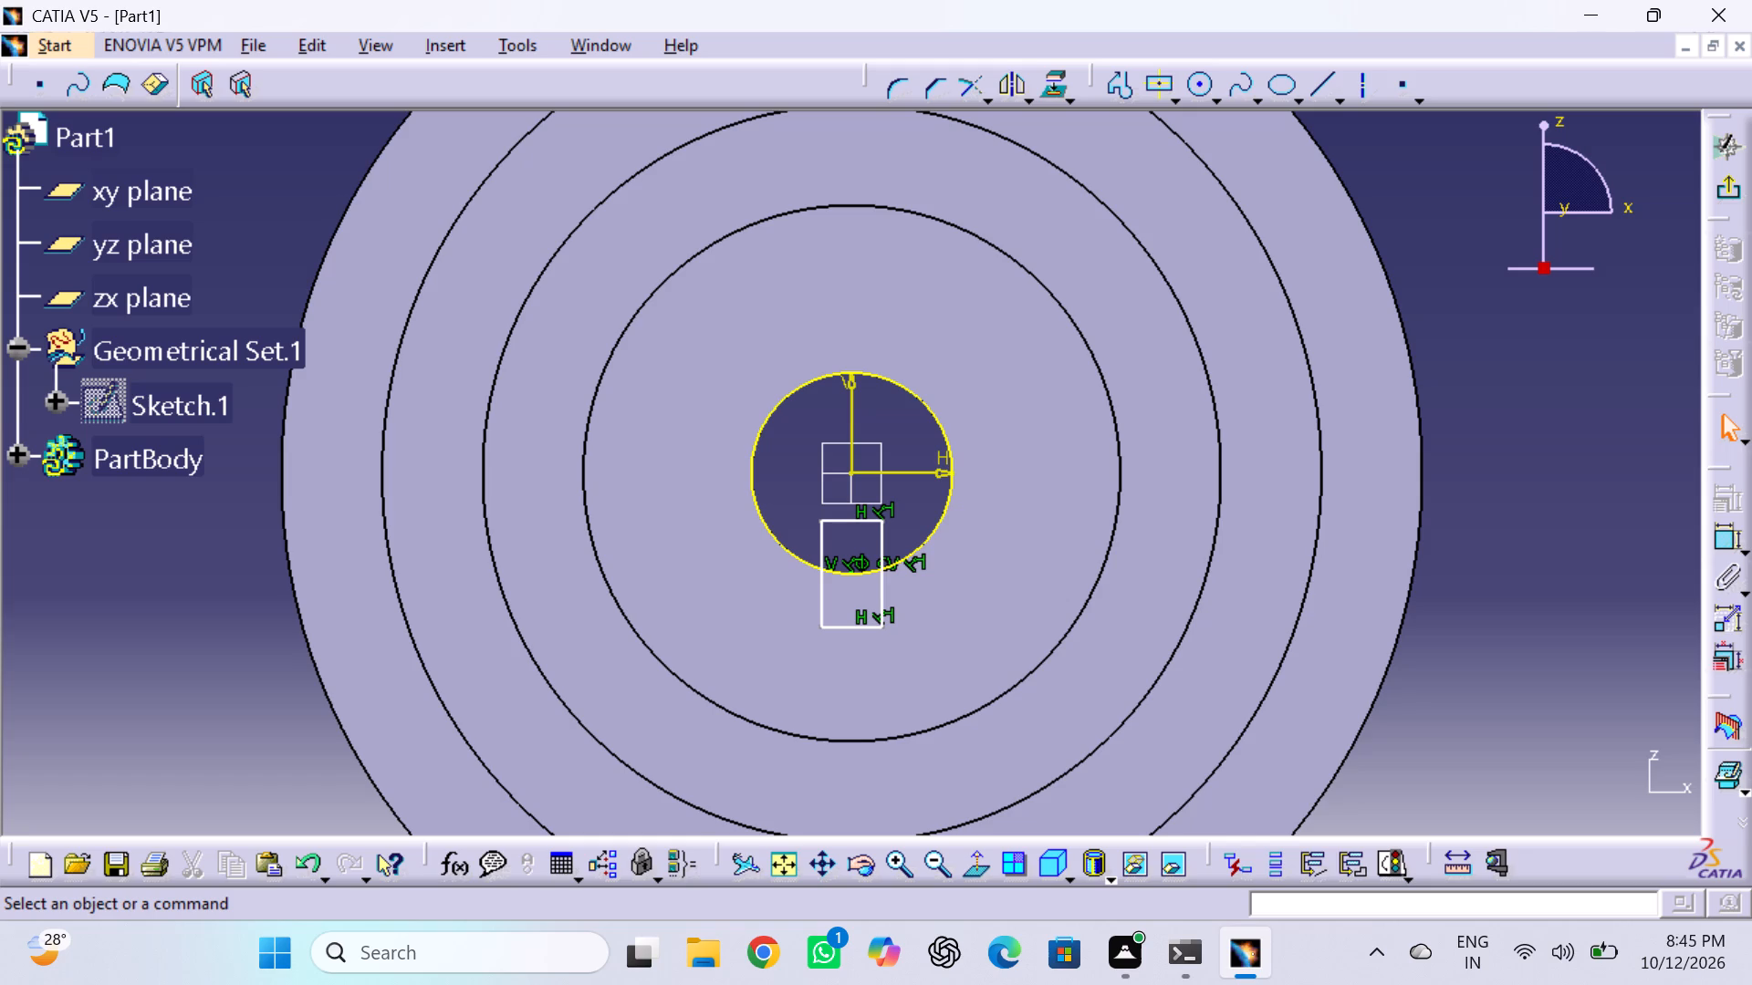
Quick Trim the rectangle's portions inside the bore and the projected circle outside the rectangle, keeping only the short arc between its sides.
{"action": "double_click", "coordinate": [1727, 538]}
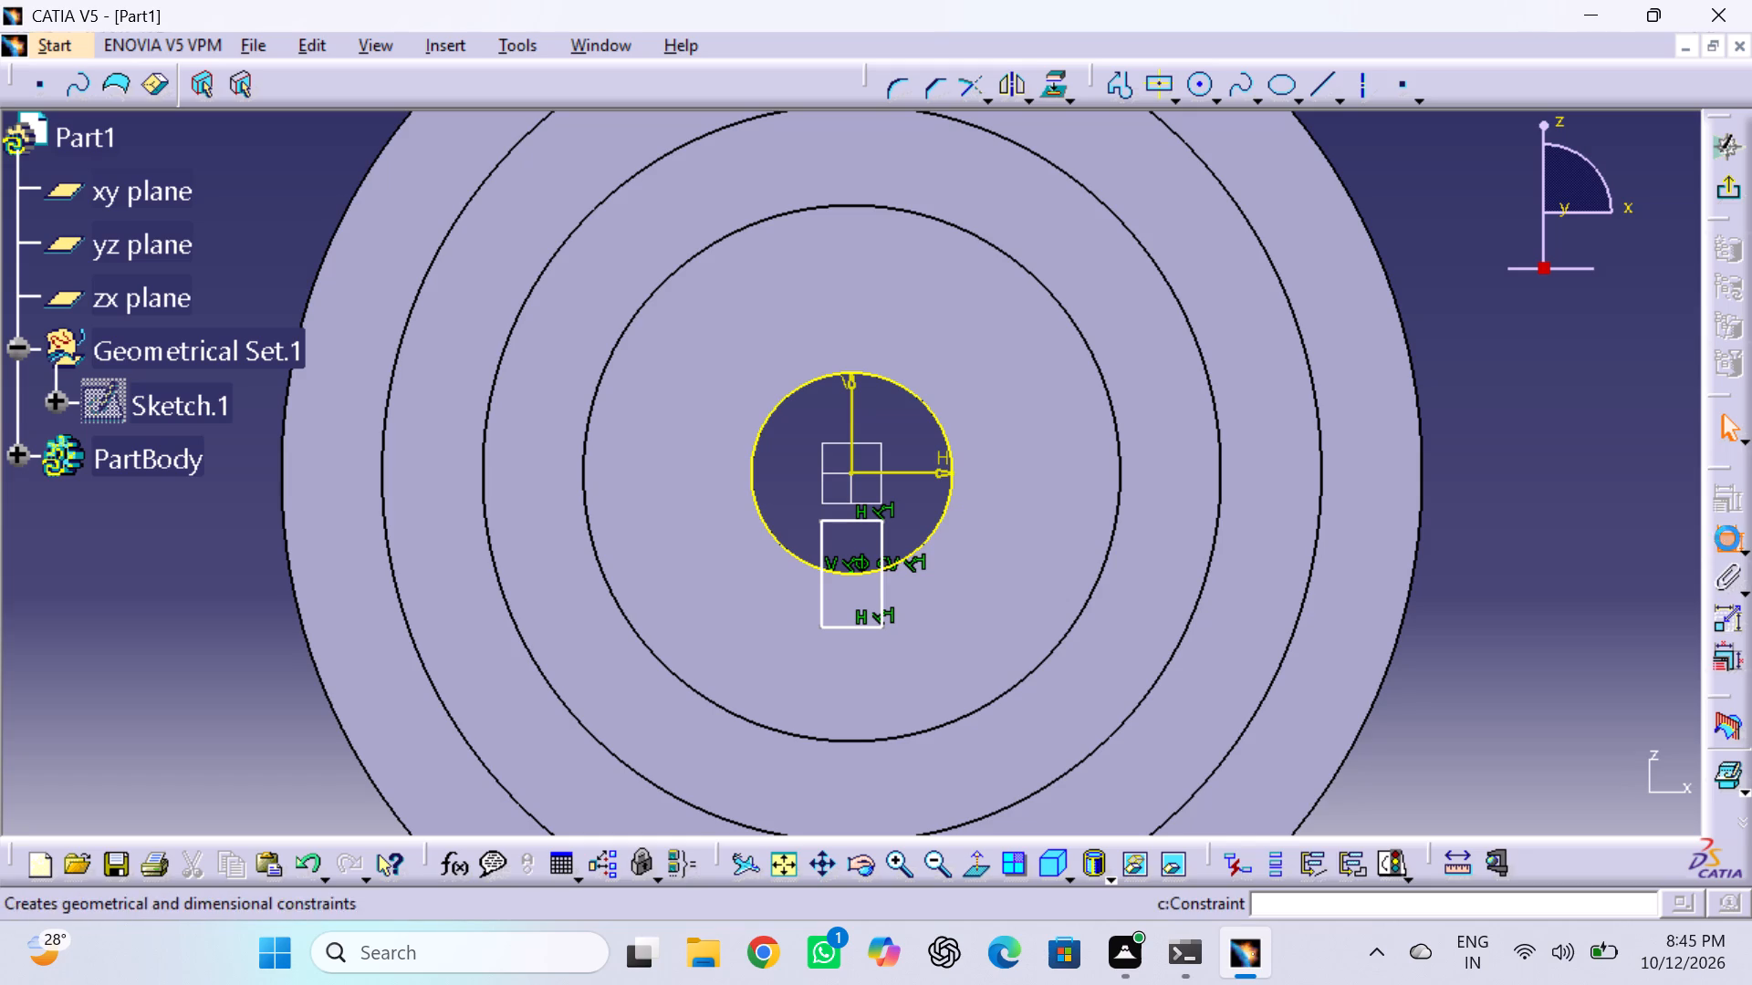
{"action": "left_click", "coordinate": [1727, 538]}
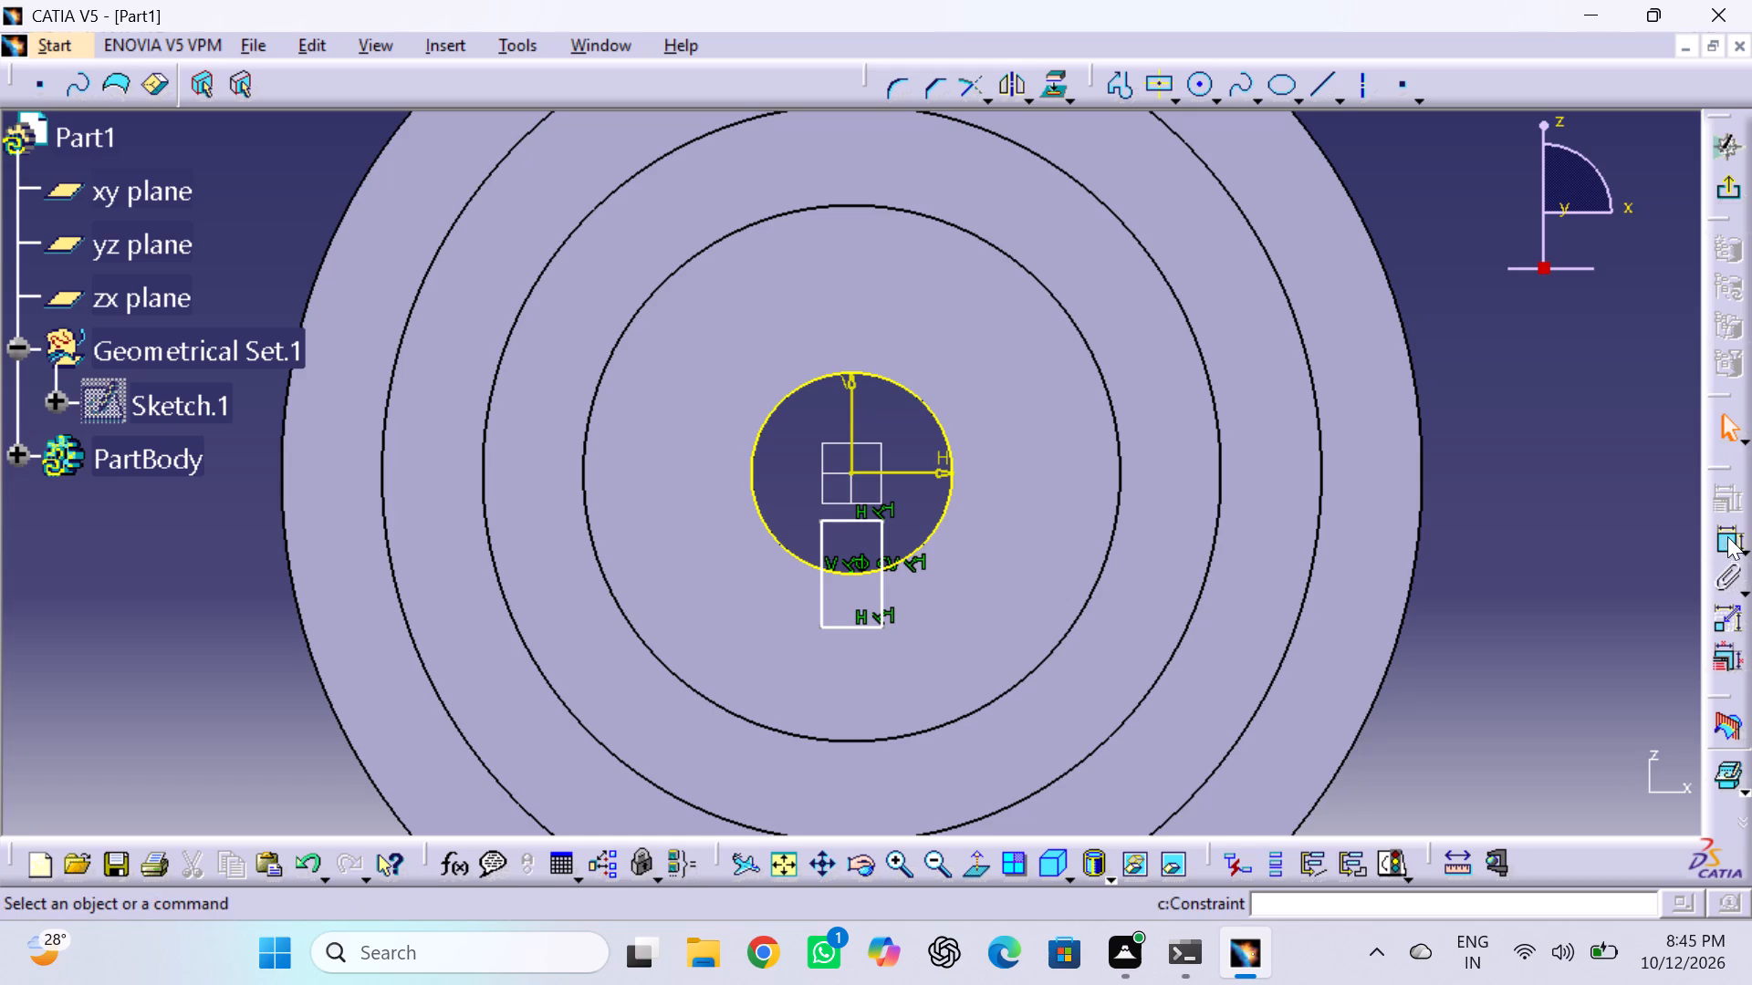
{"action": "left_click", "coordinate": [987, 95]}
{"action": "left_click", "coordinate": [1016, 207]}
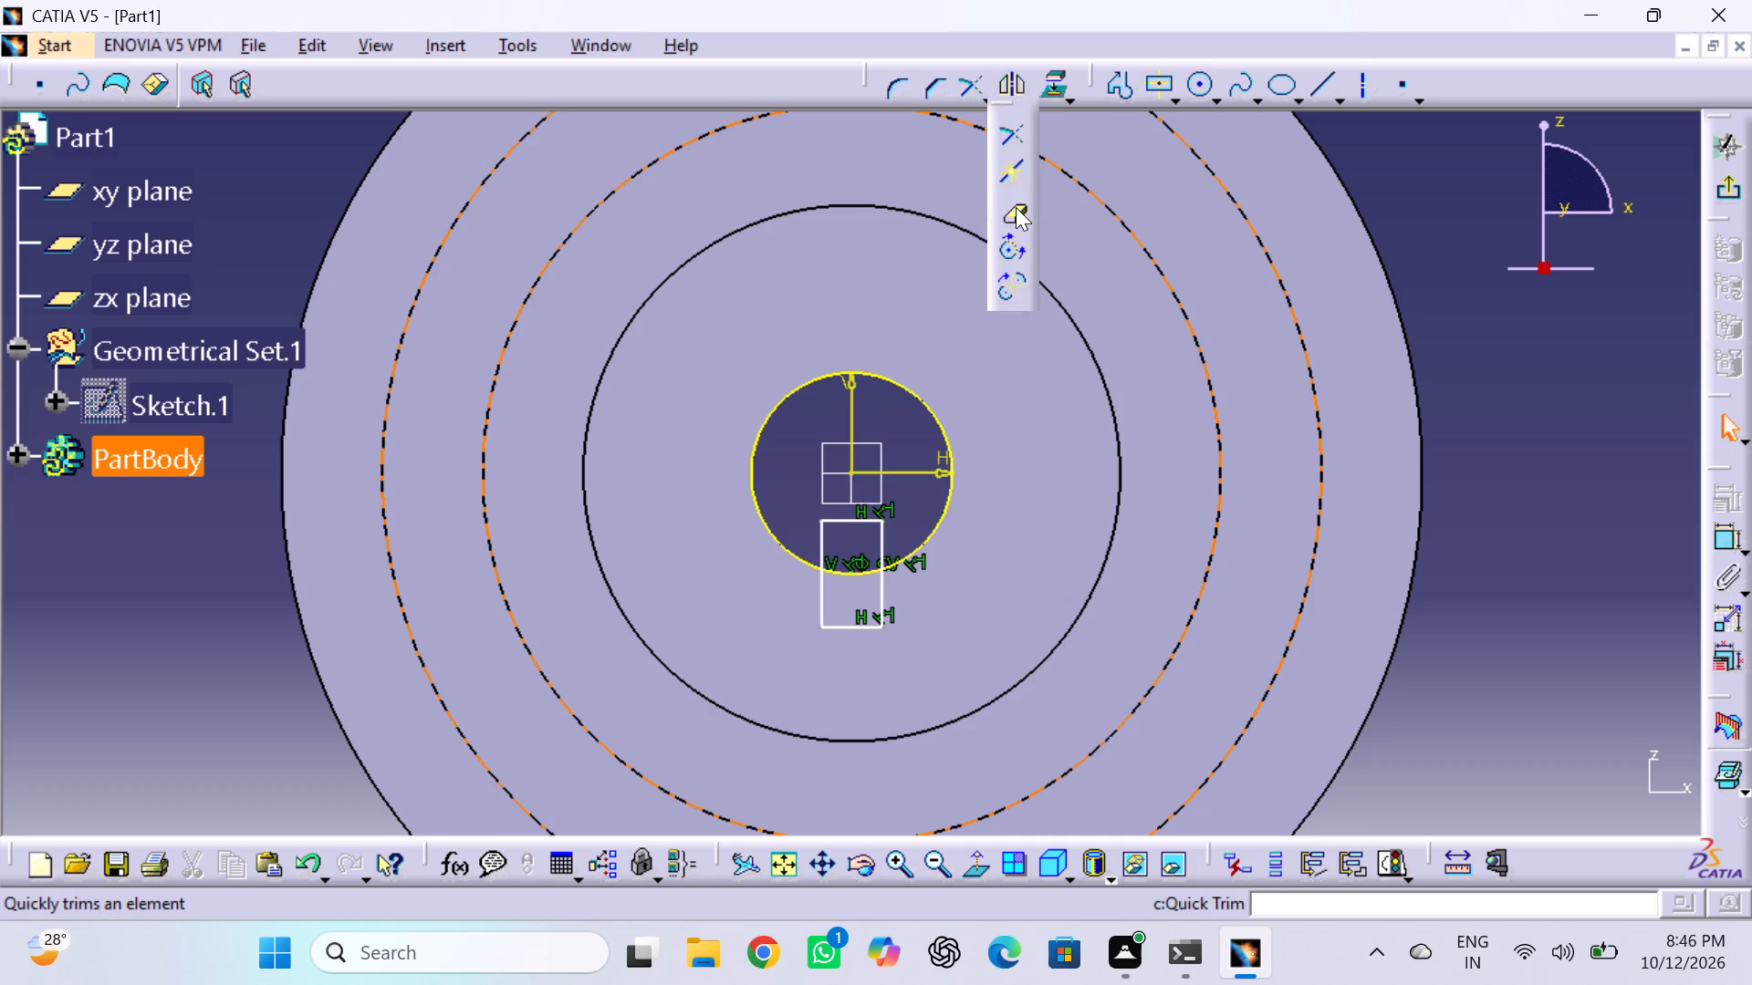
{"action": "left_click", "coordinate": [883, 541]}
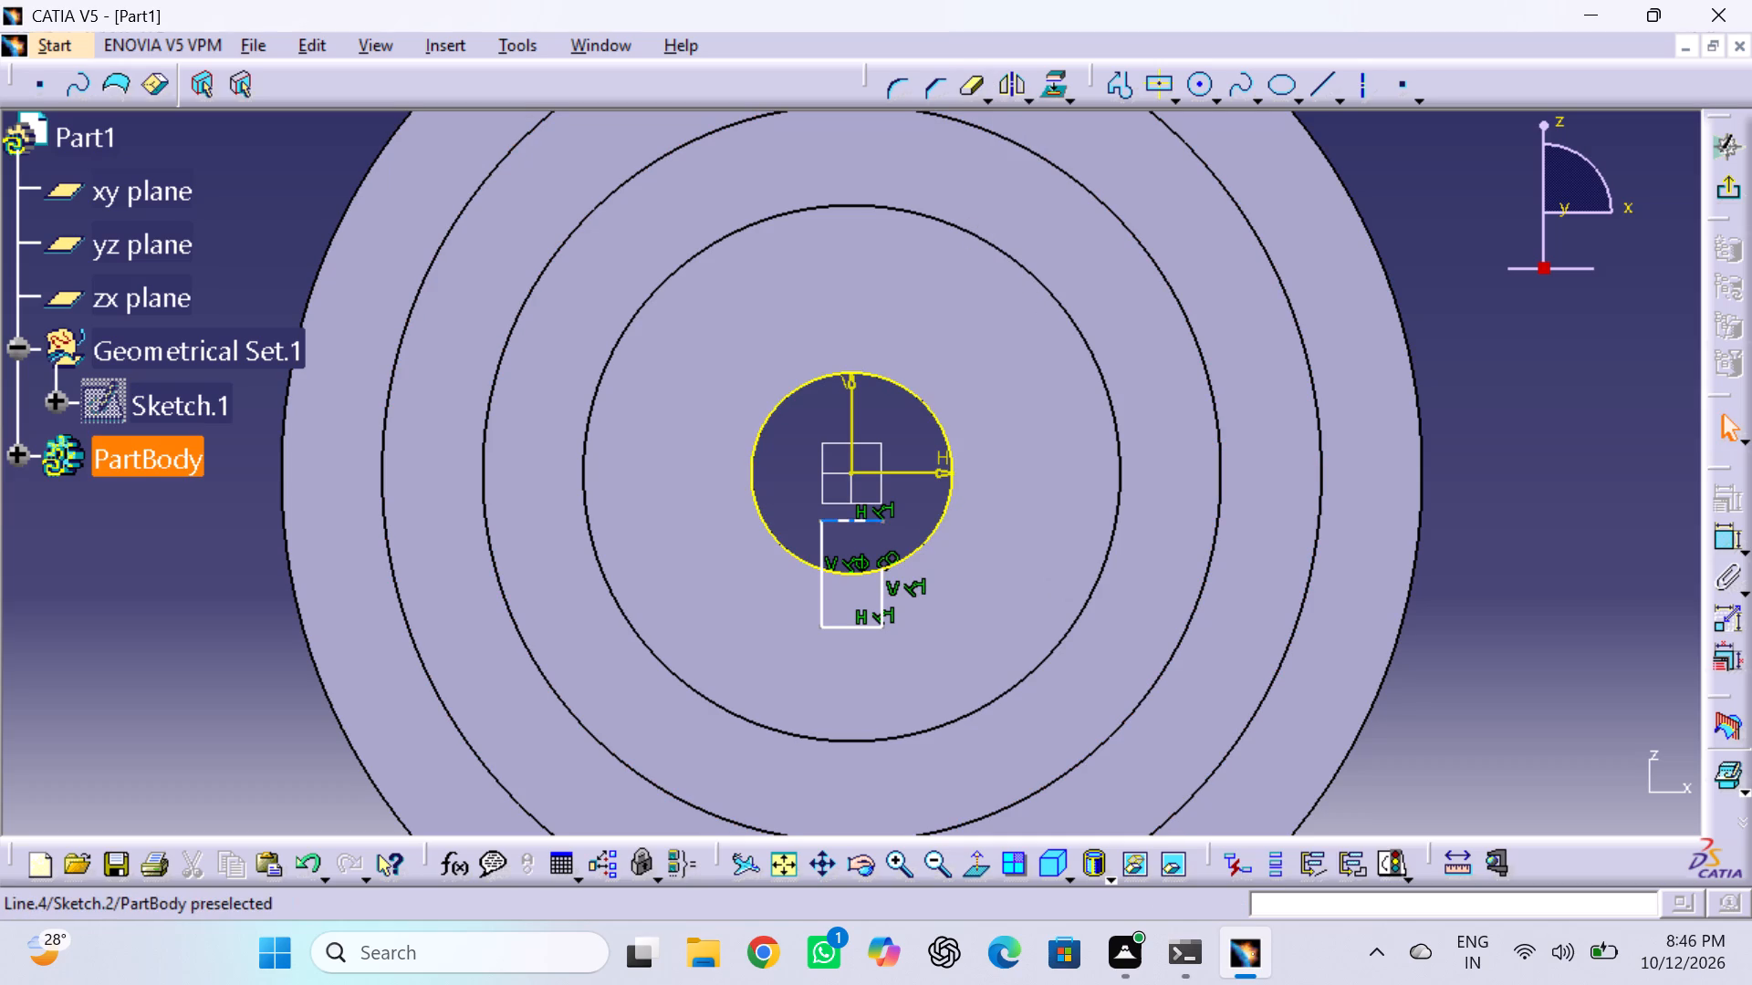
{"action": "left_click", "coordinate": [871, 519]}
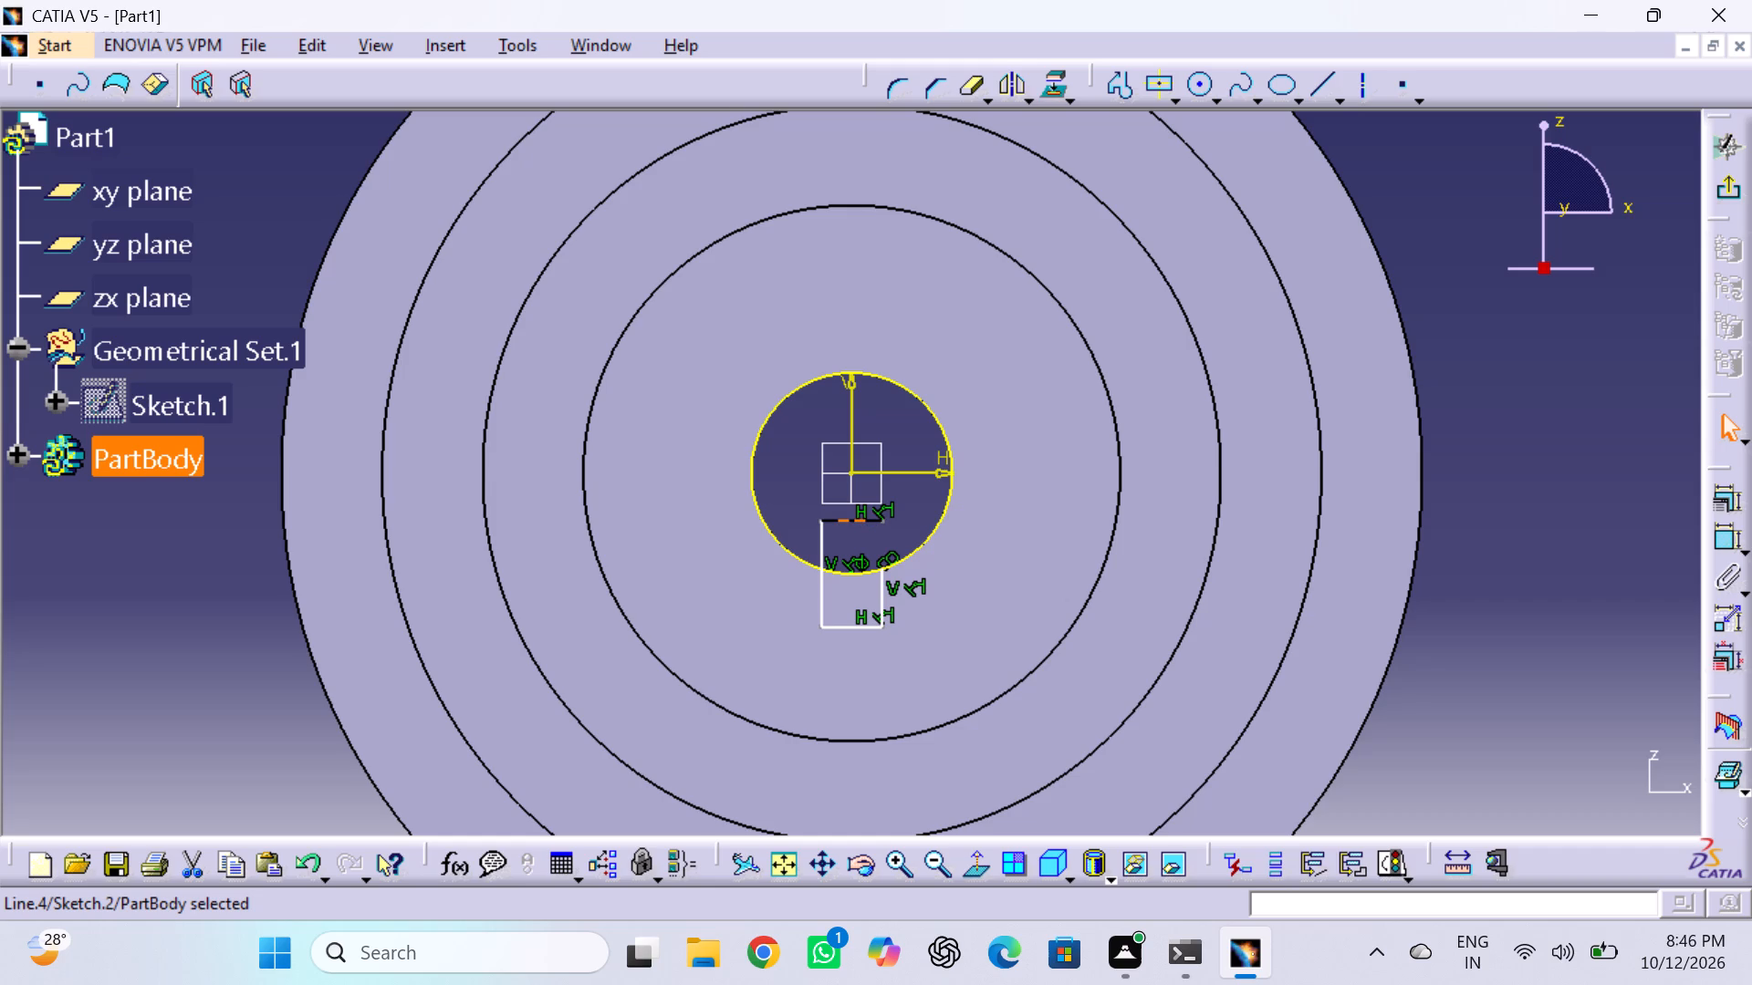
{"action": "double_click", "coordinate": [965, 90]}
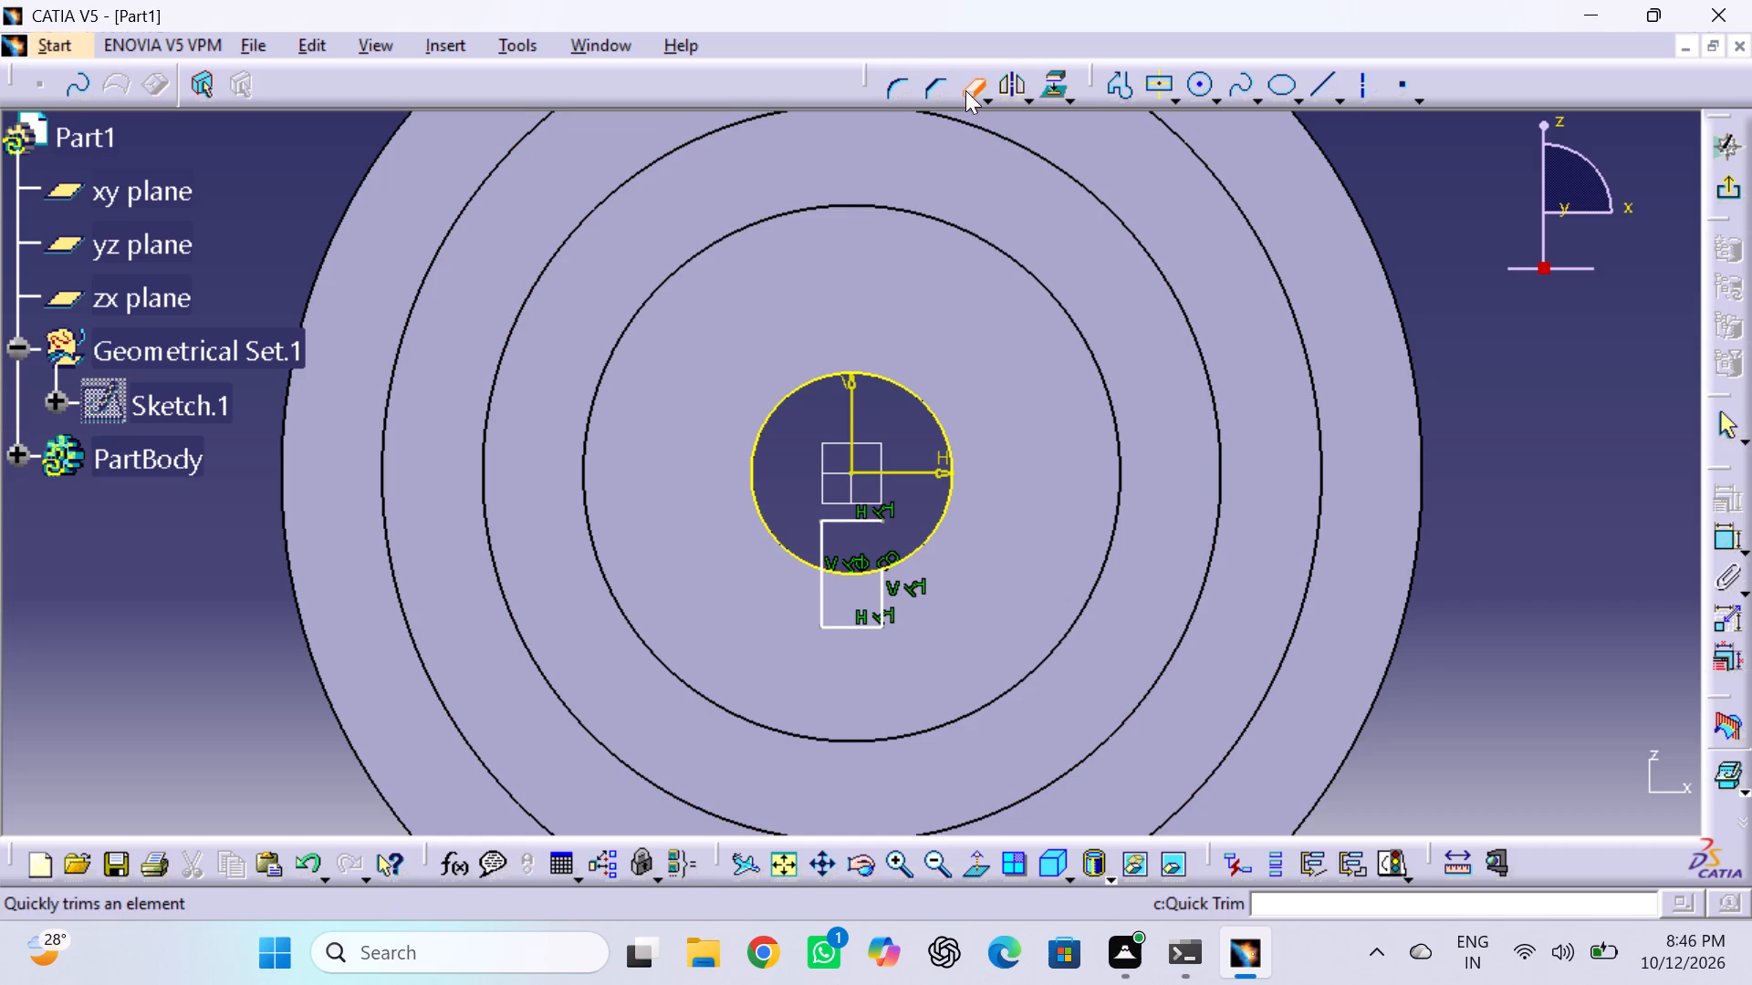
{"action": "left_click", "coordinate": [860, 518]}
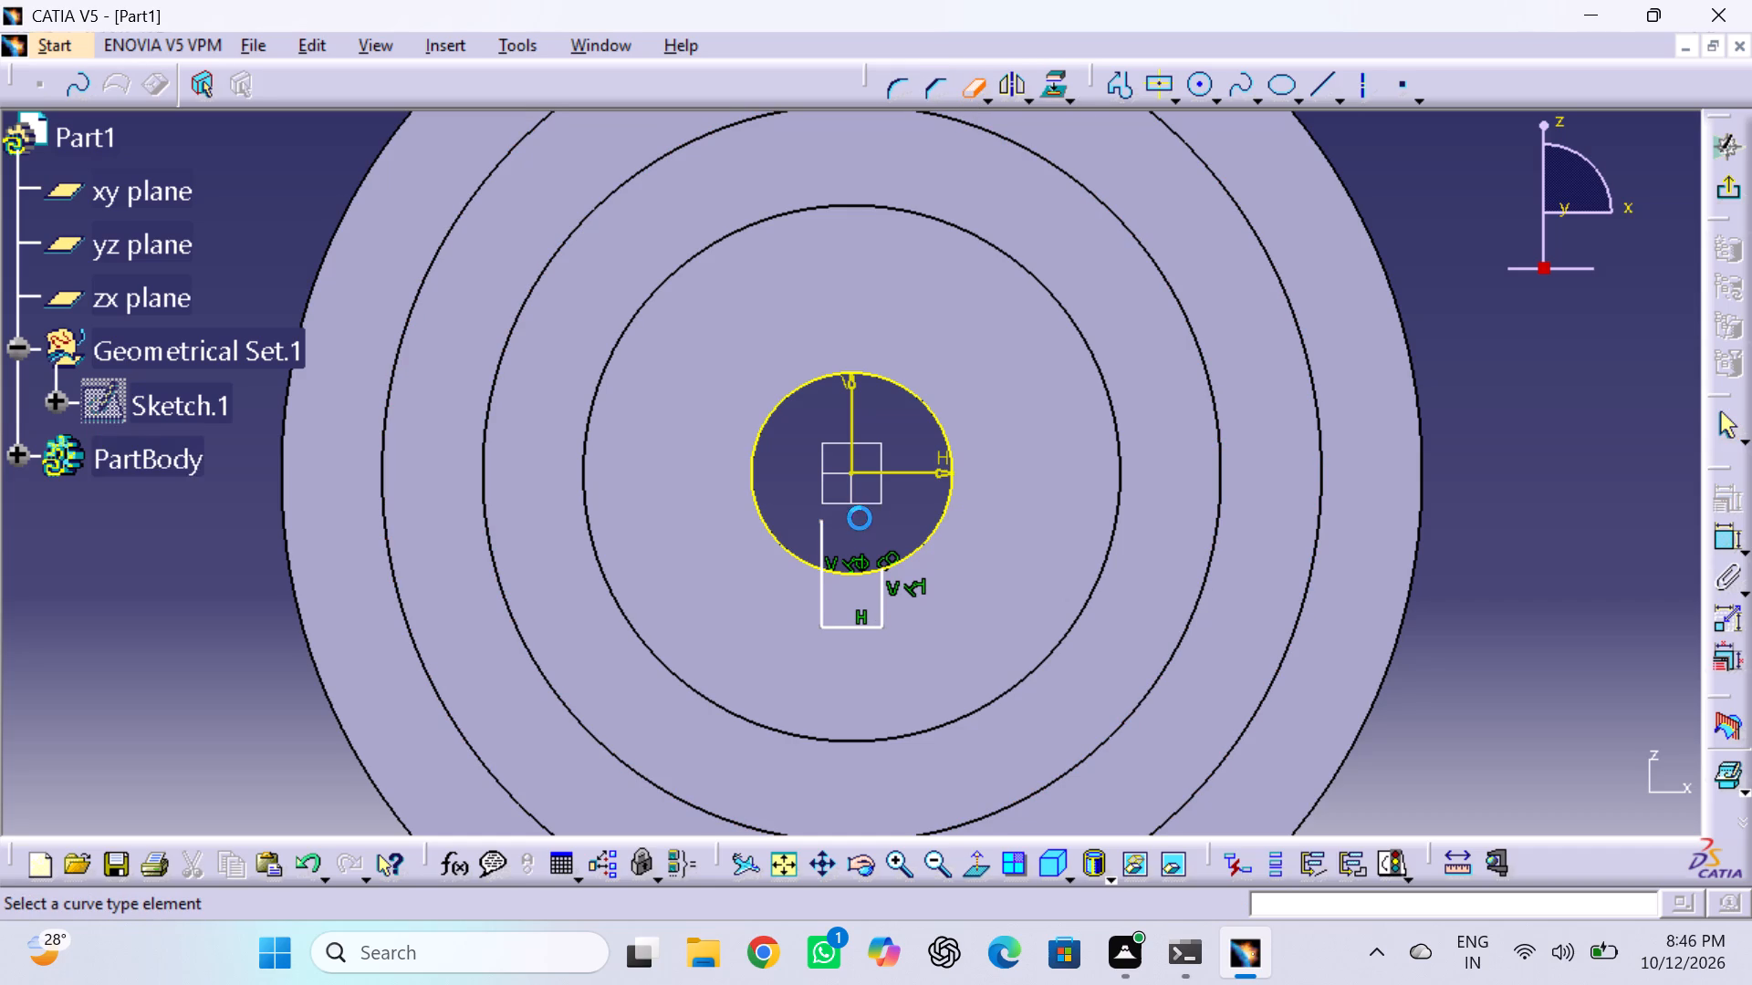
{"action": "left_click", "coordinate": [819, 531]}
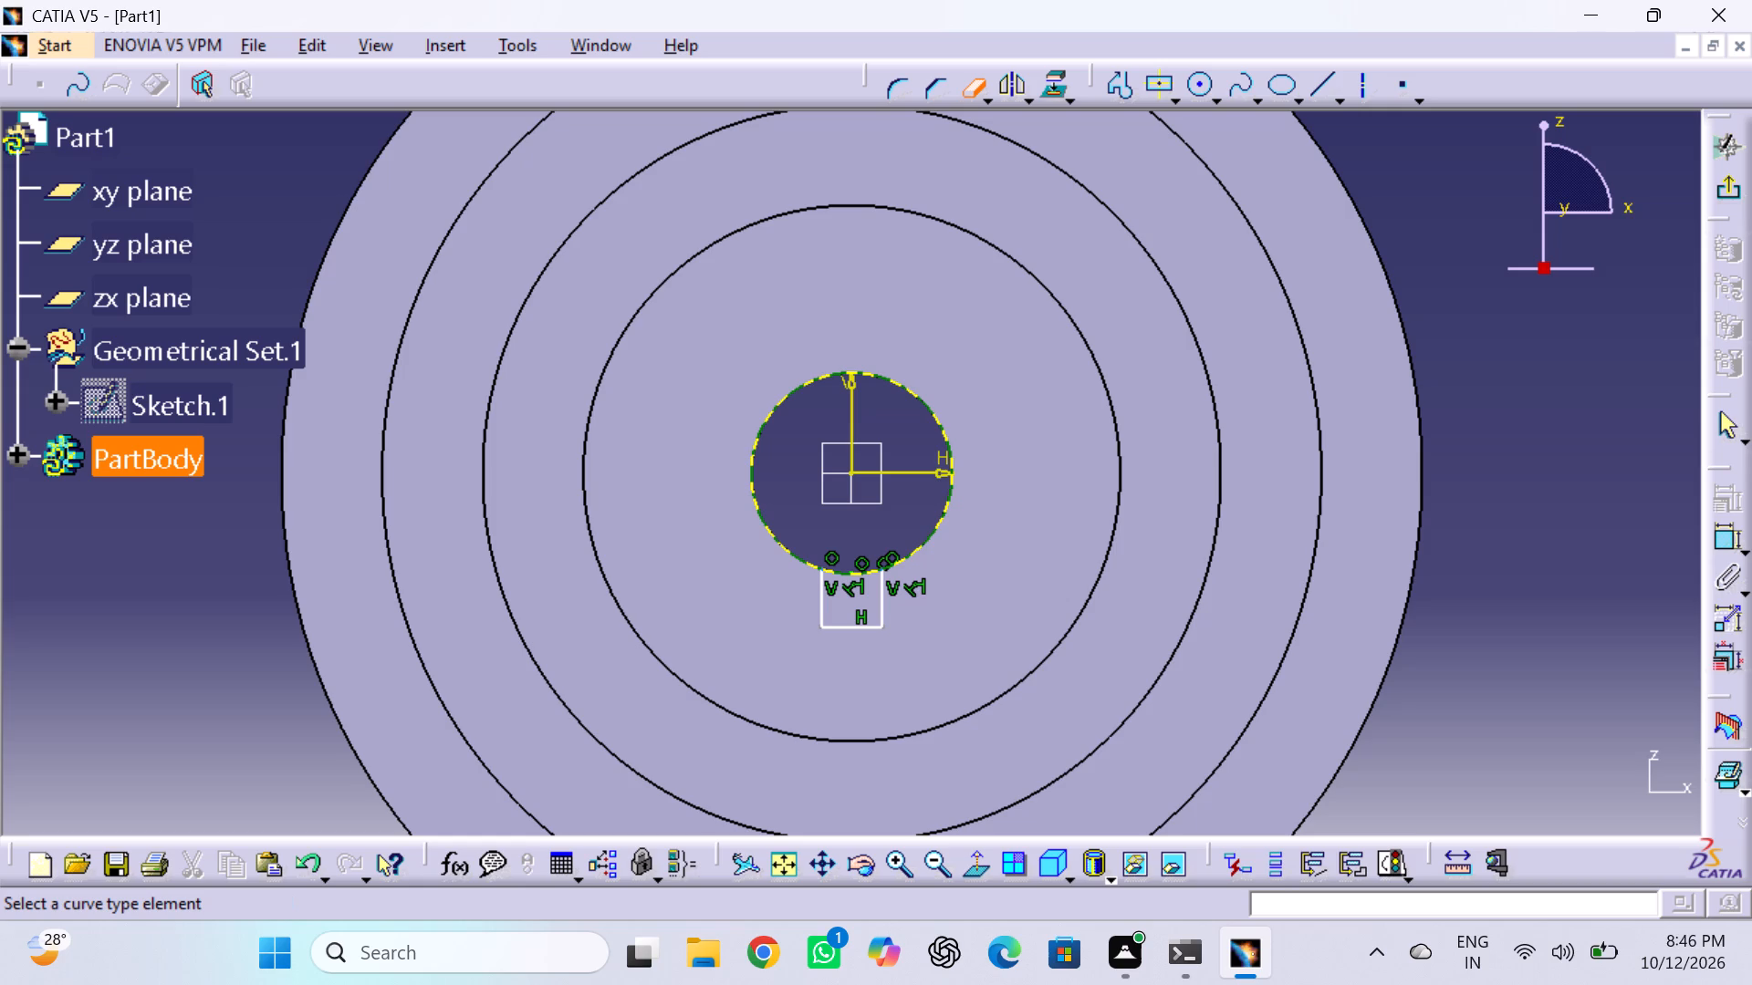
{"action": "left_click", "coordinate": [951, 490]}
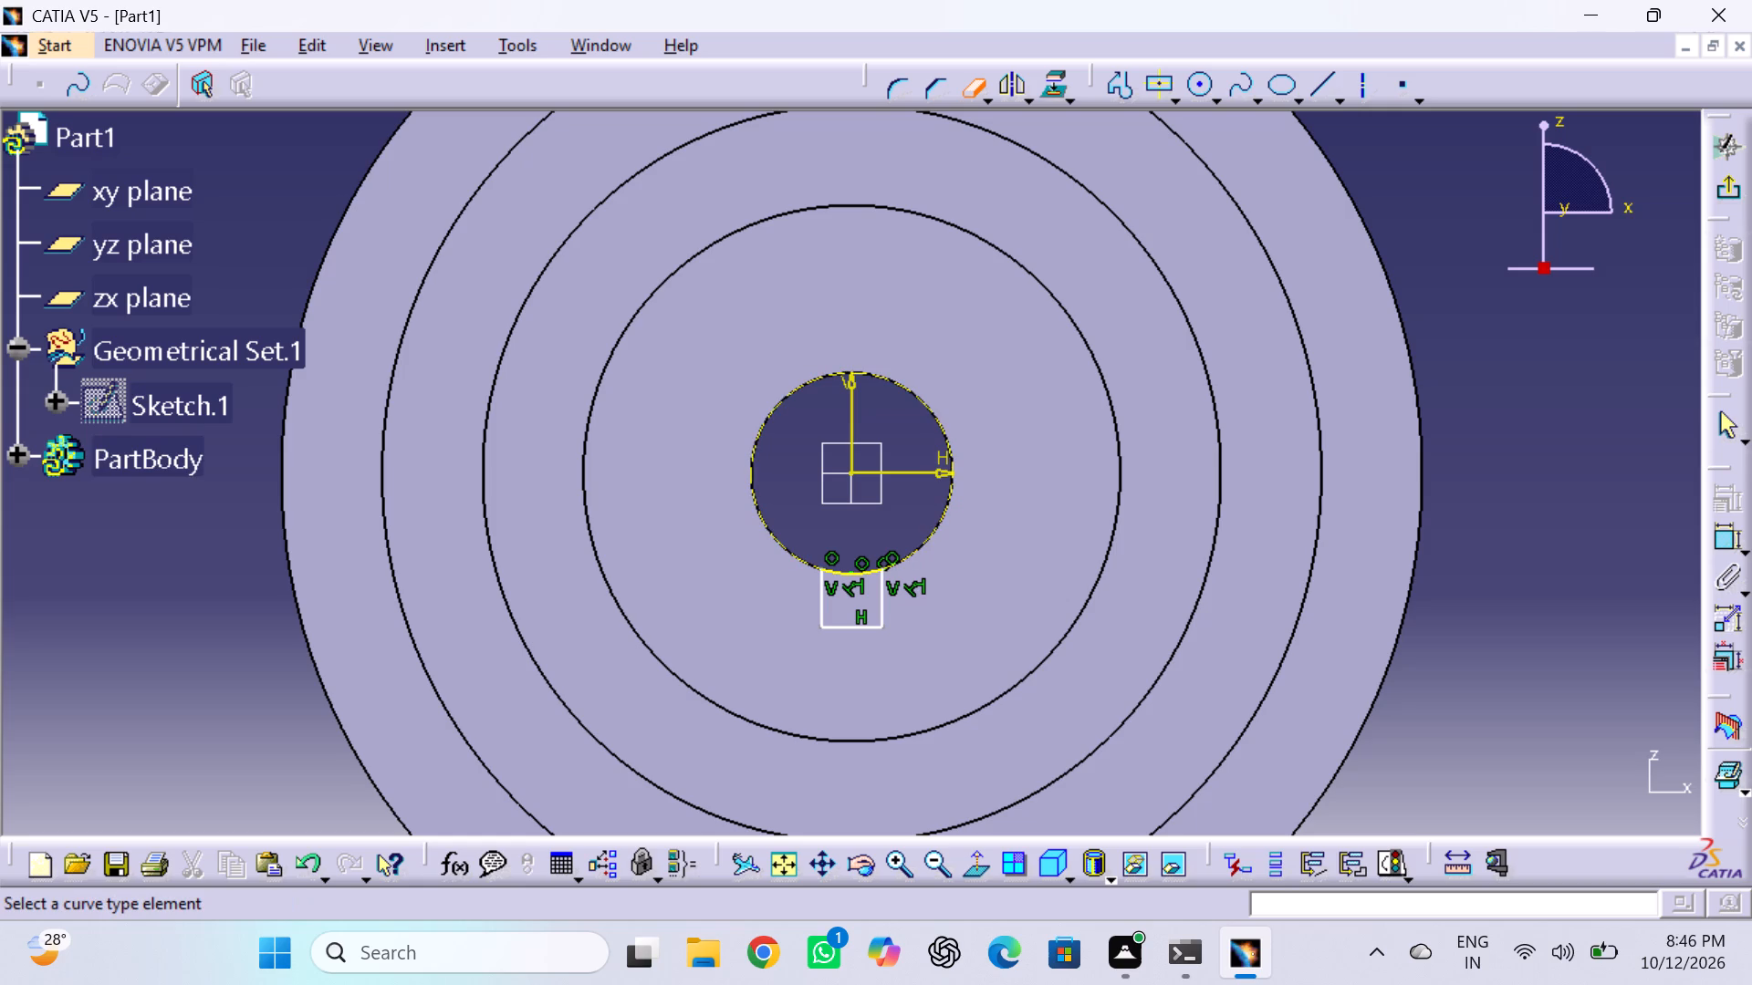
{"action": "left_click", "coordinate": [1590, 528]}
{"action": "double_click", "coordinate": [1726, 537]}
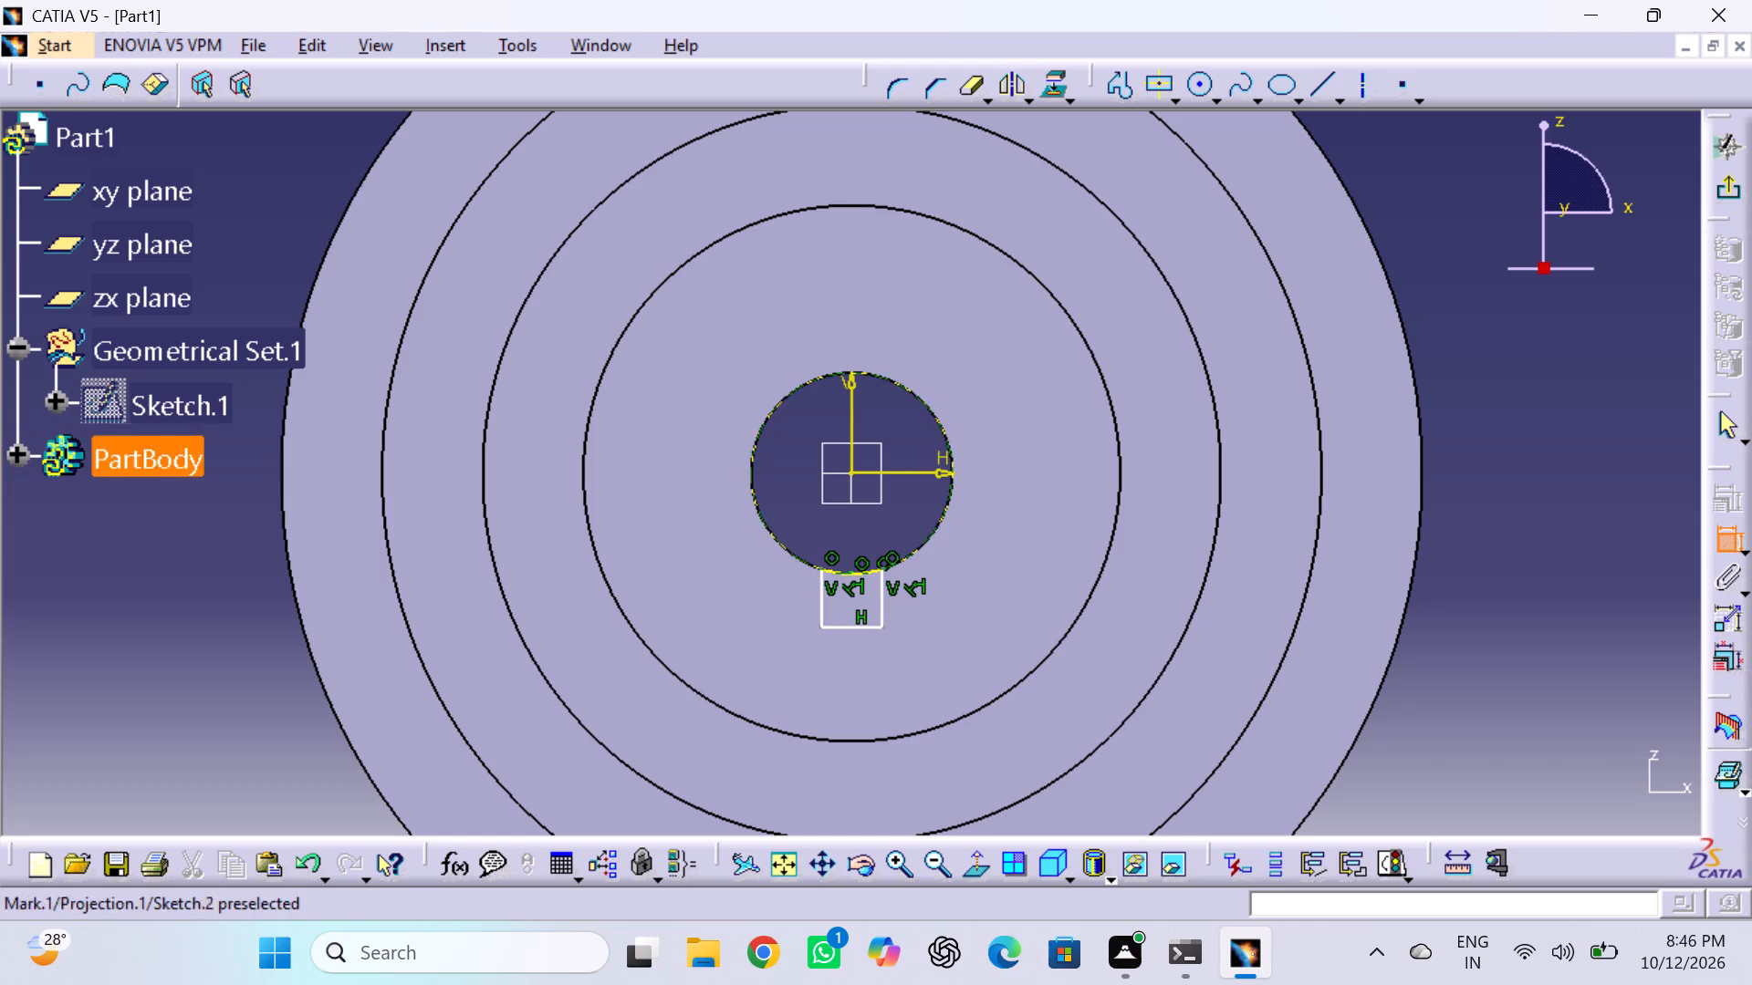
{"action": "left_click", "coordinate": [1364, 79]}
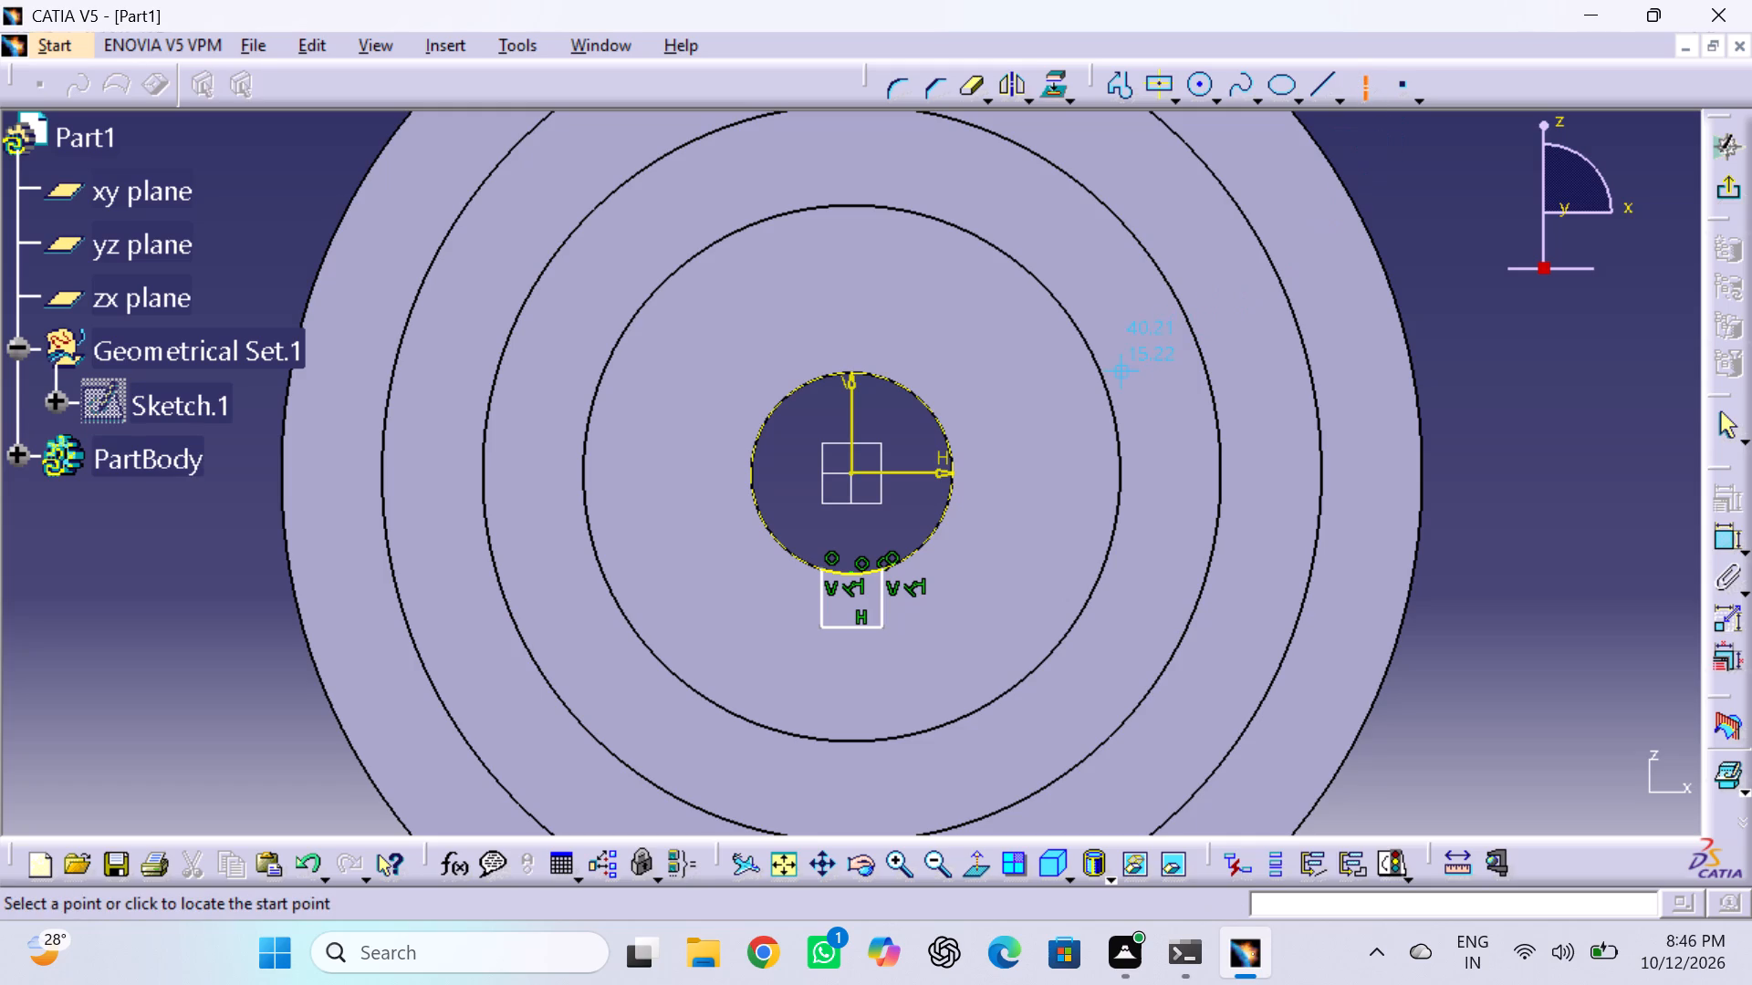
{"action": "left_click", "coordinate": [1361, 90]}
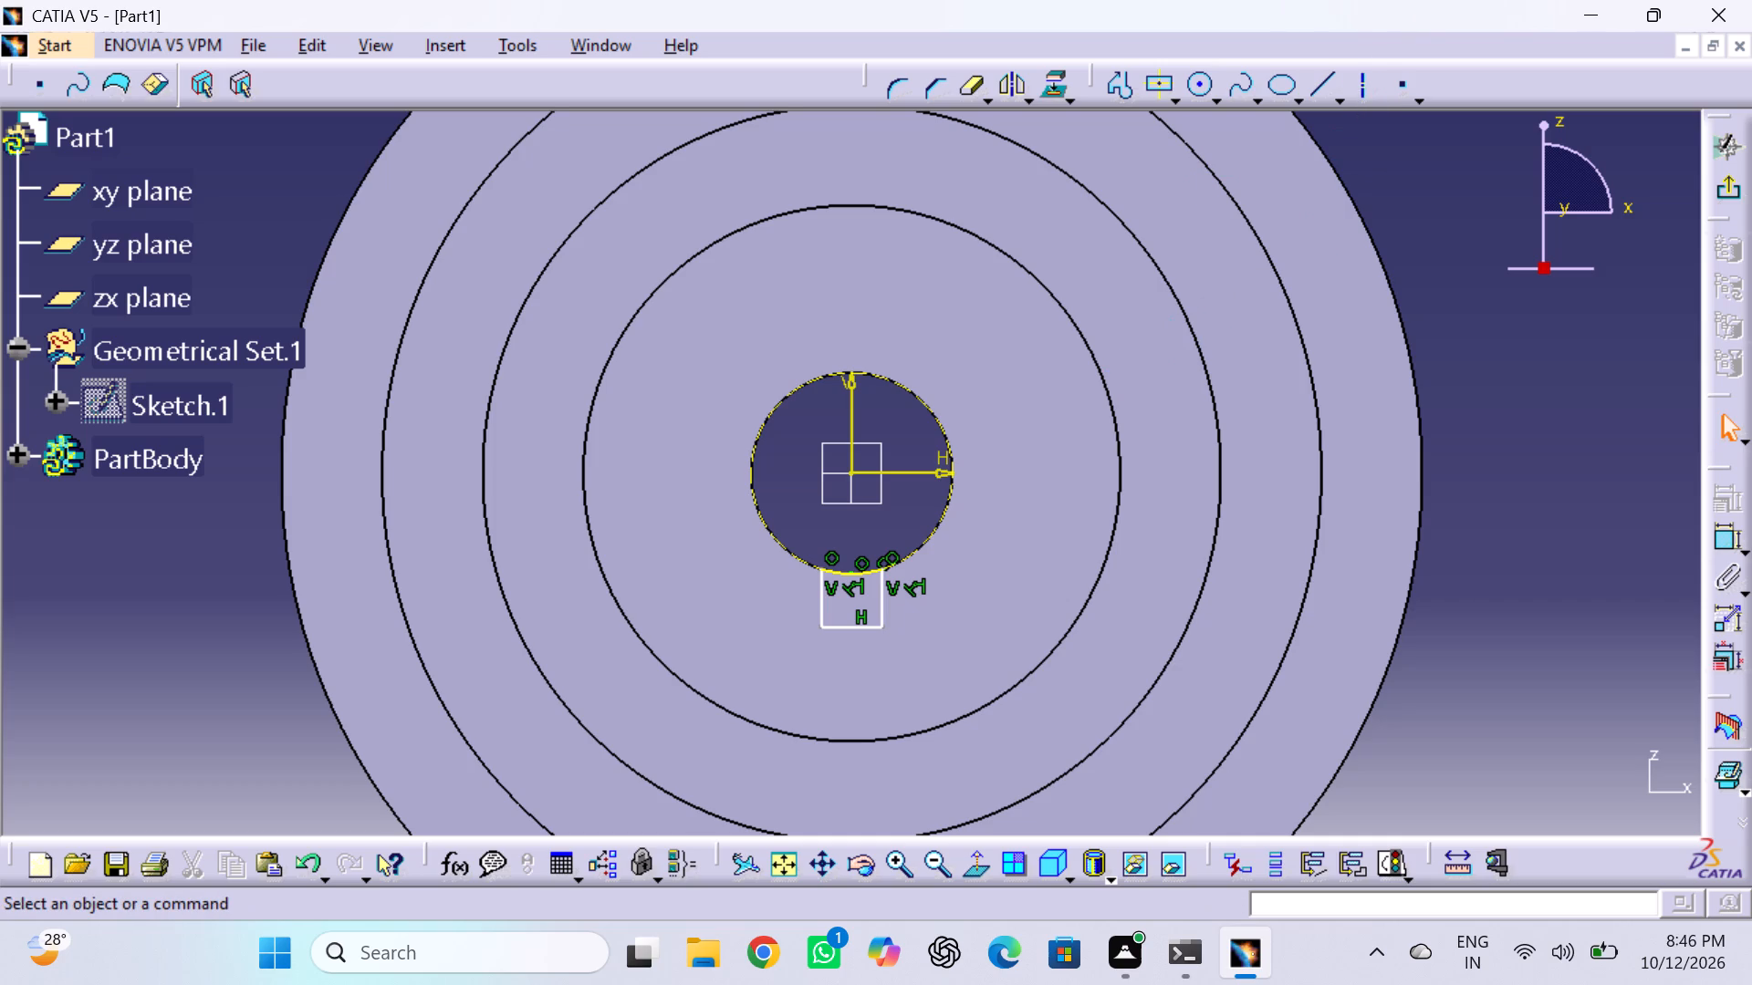
Constrain the keyway's two vertical sides symmetric about the sketch's vertical axis.
{"action": "left_click", "coordinate": [1748, 547]}
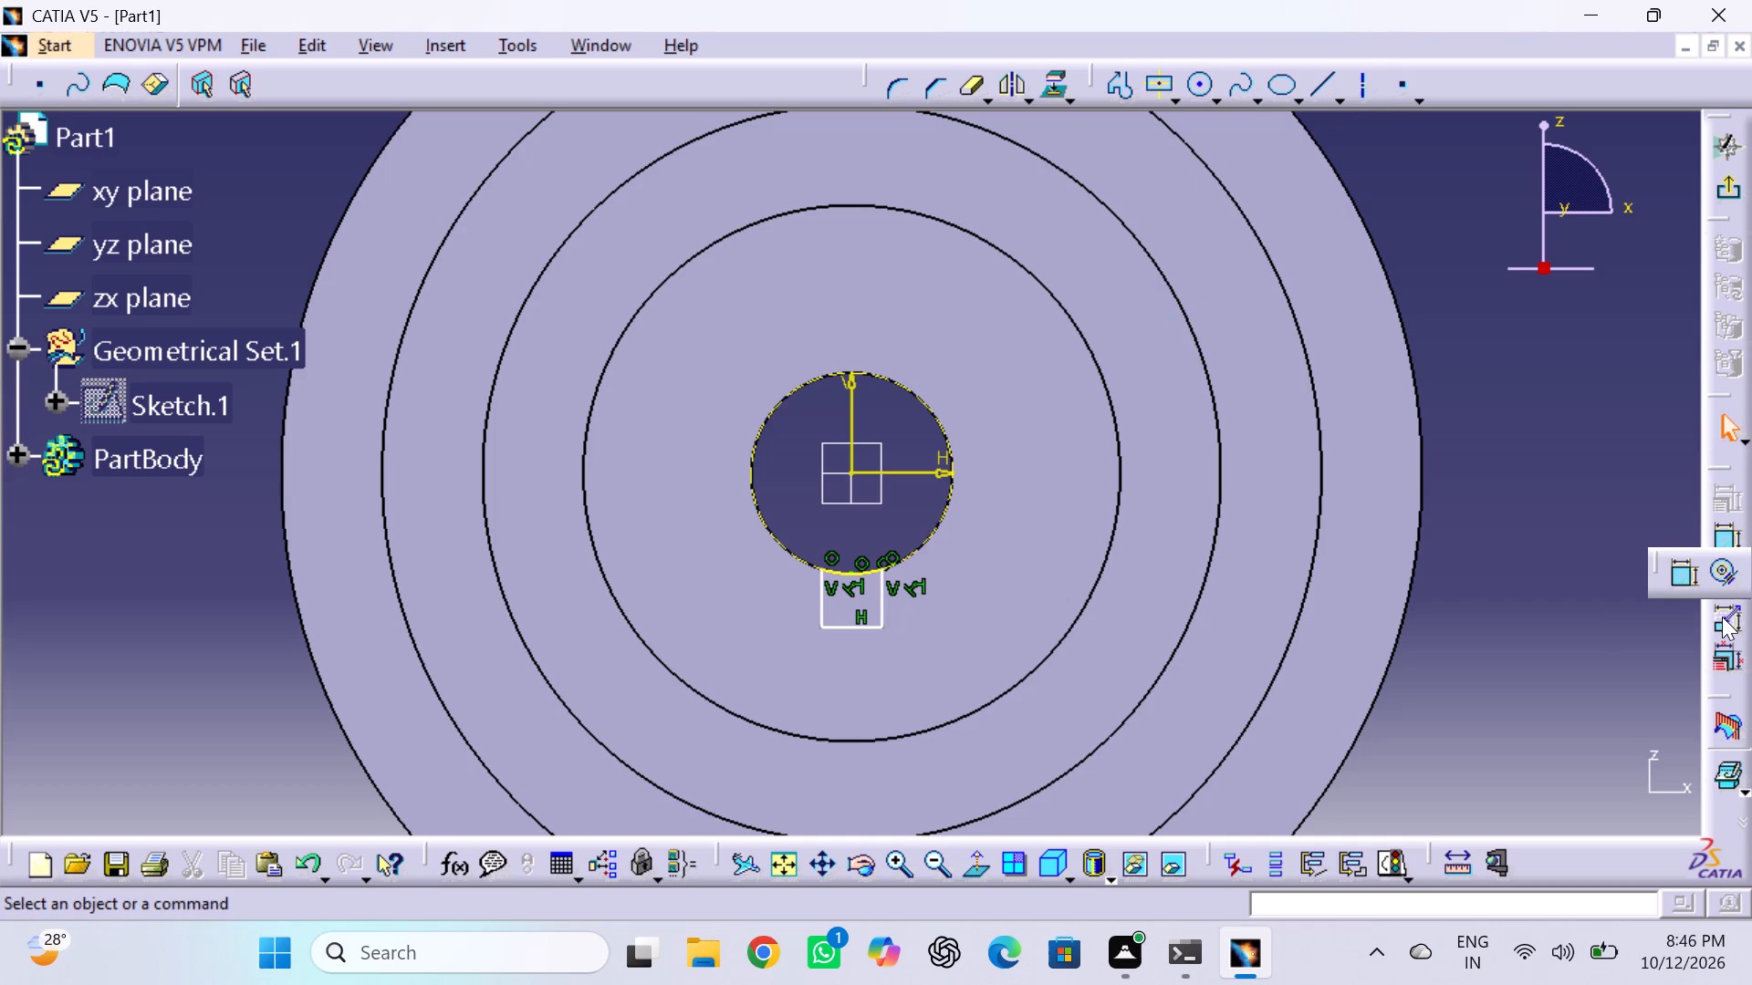
{"action": "left_click", "coordinate": [1678, 559]}
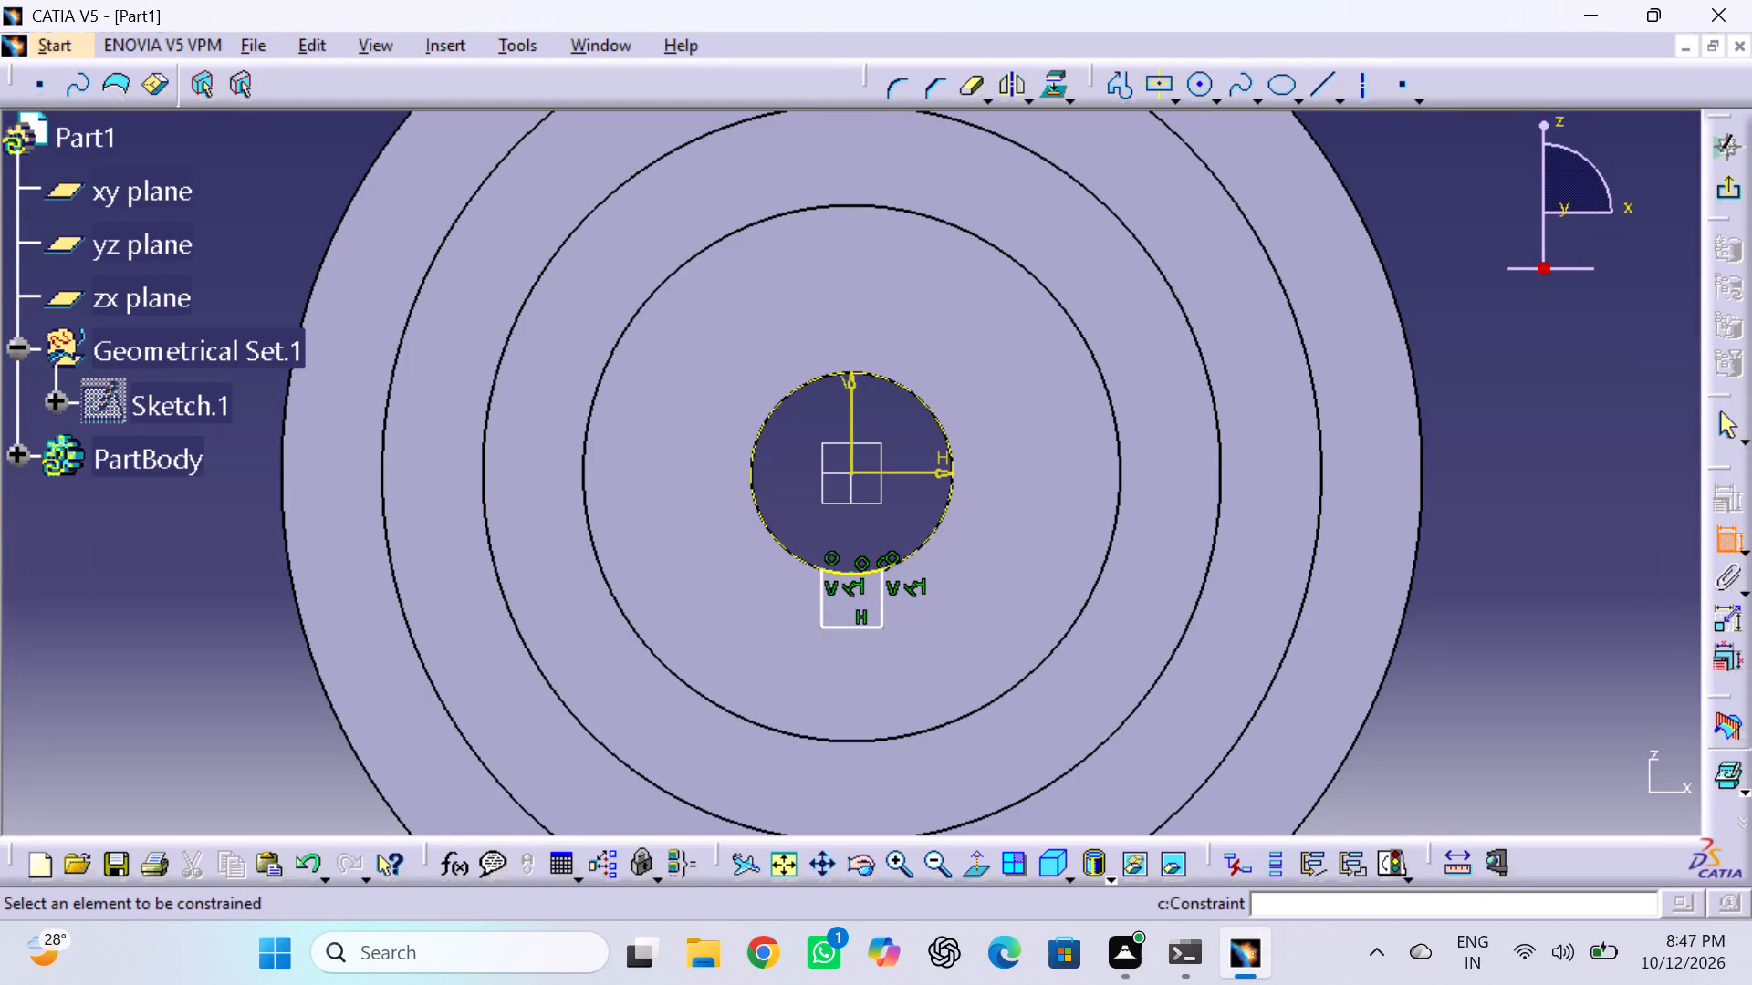
{"action": "left_click", "coordinate": [821, 602]}
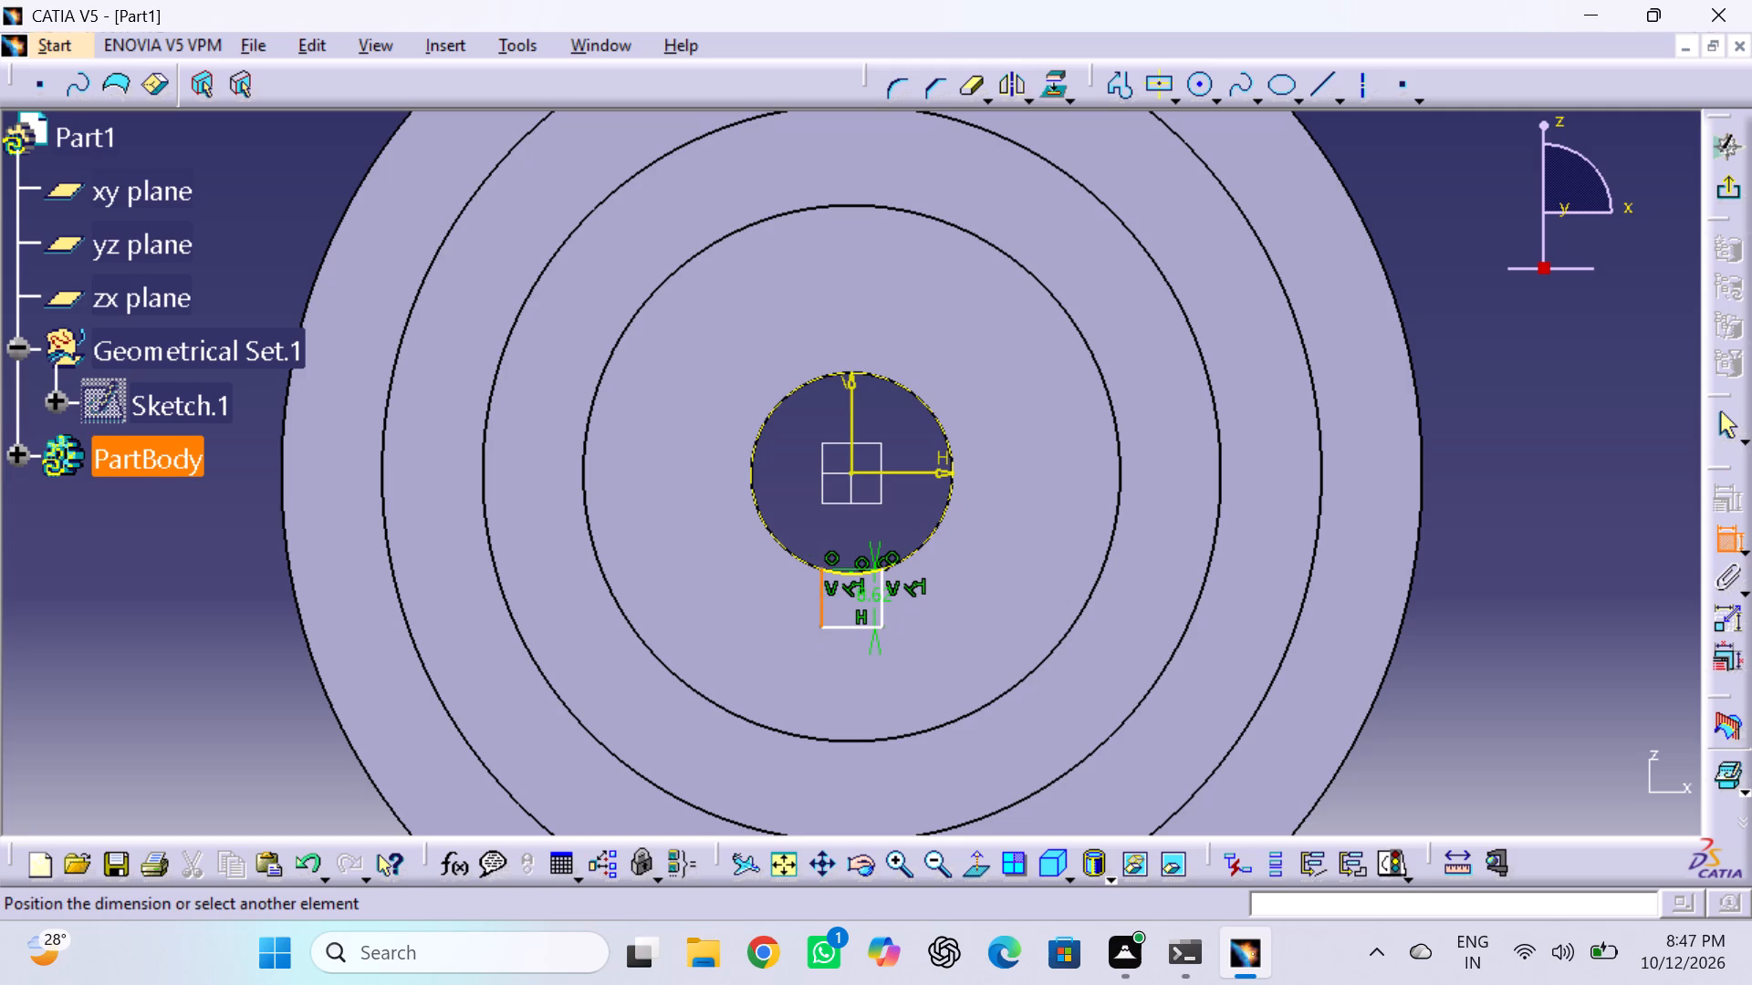
{"action": "left_click", "coordinate": [885, 603]}
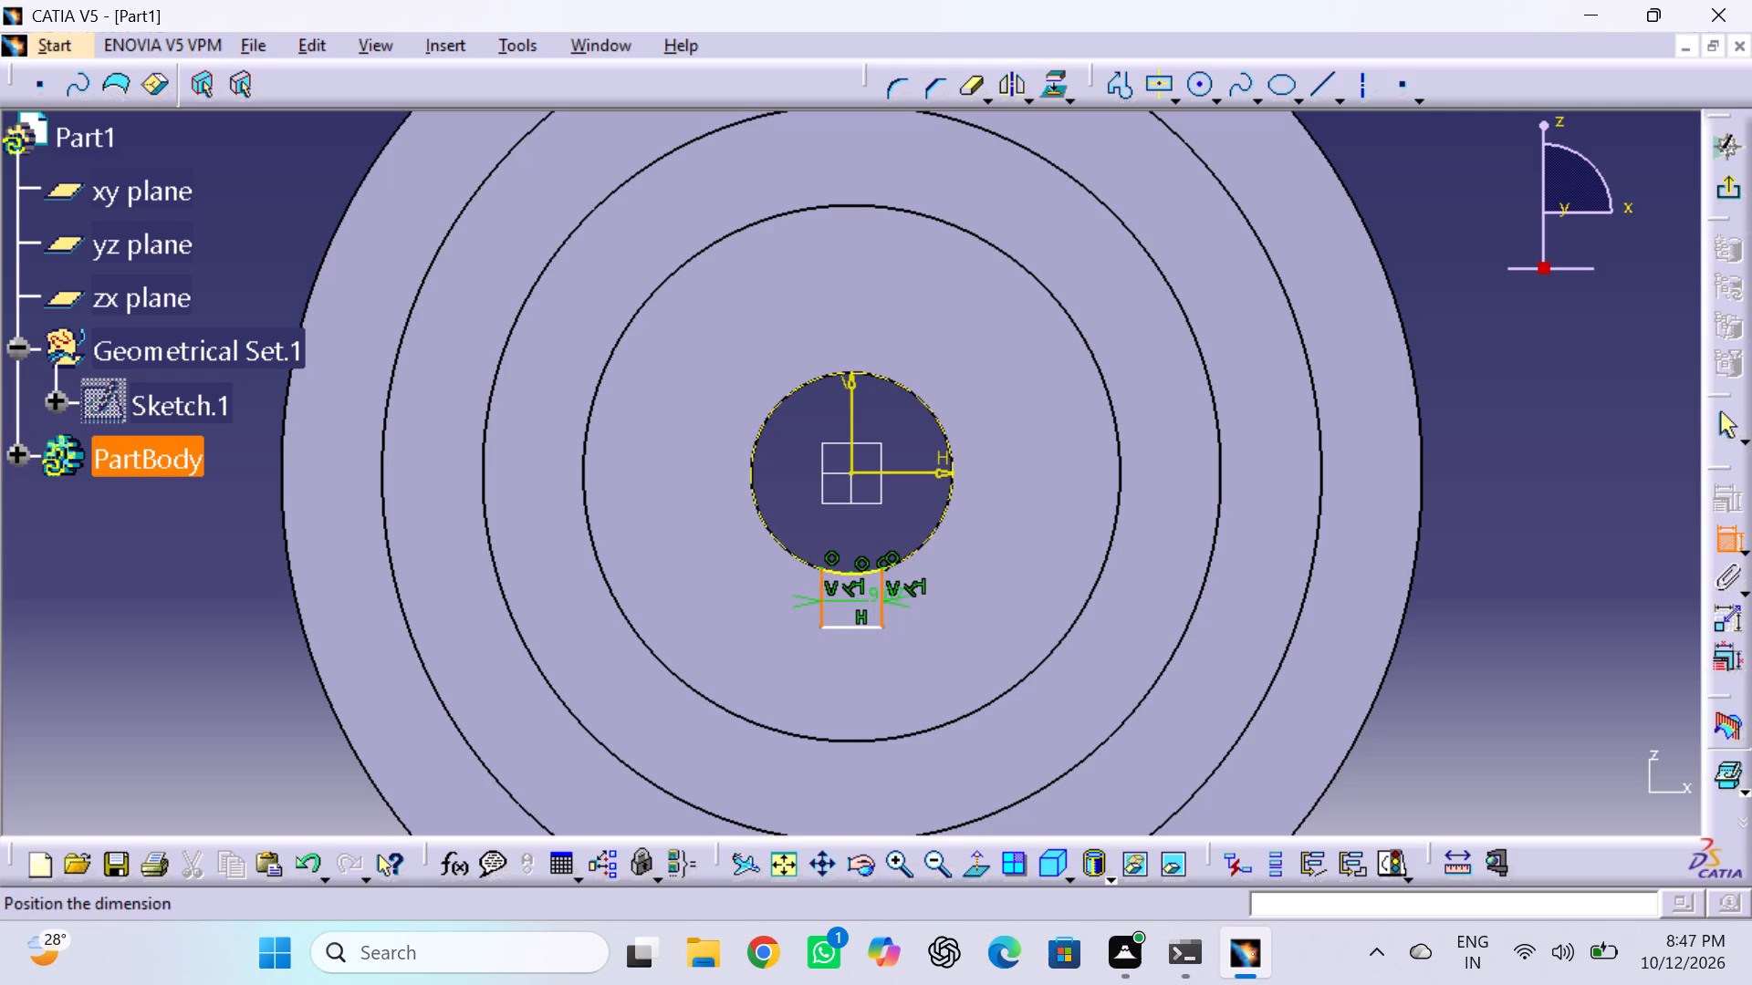
{"action": "right_click", "coordinate": [850, 662]}
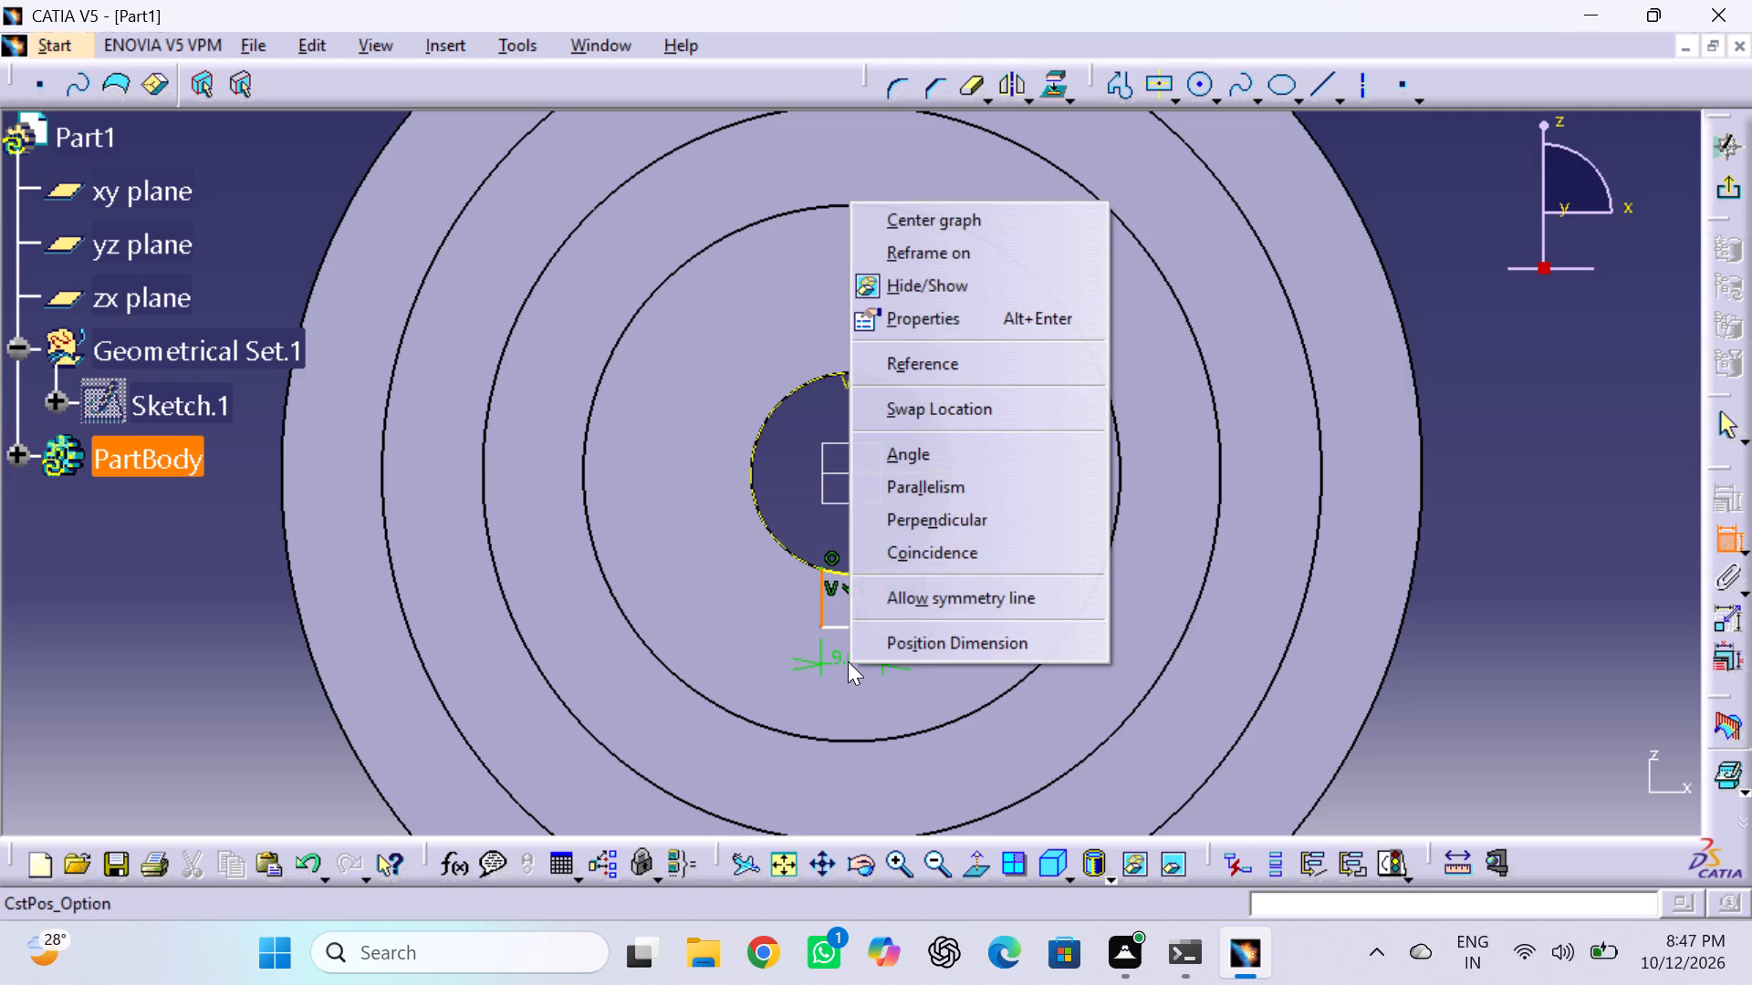
{"action": "left_click", "coordinate": [933, 606]}
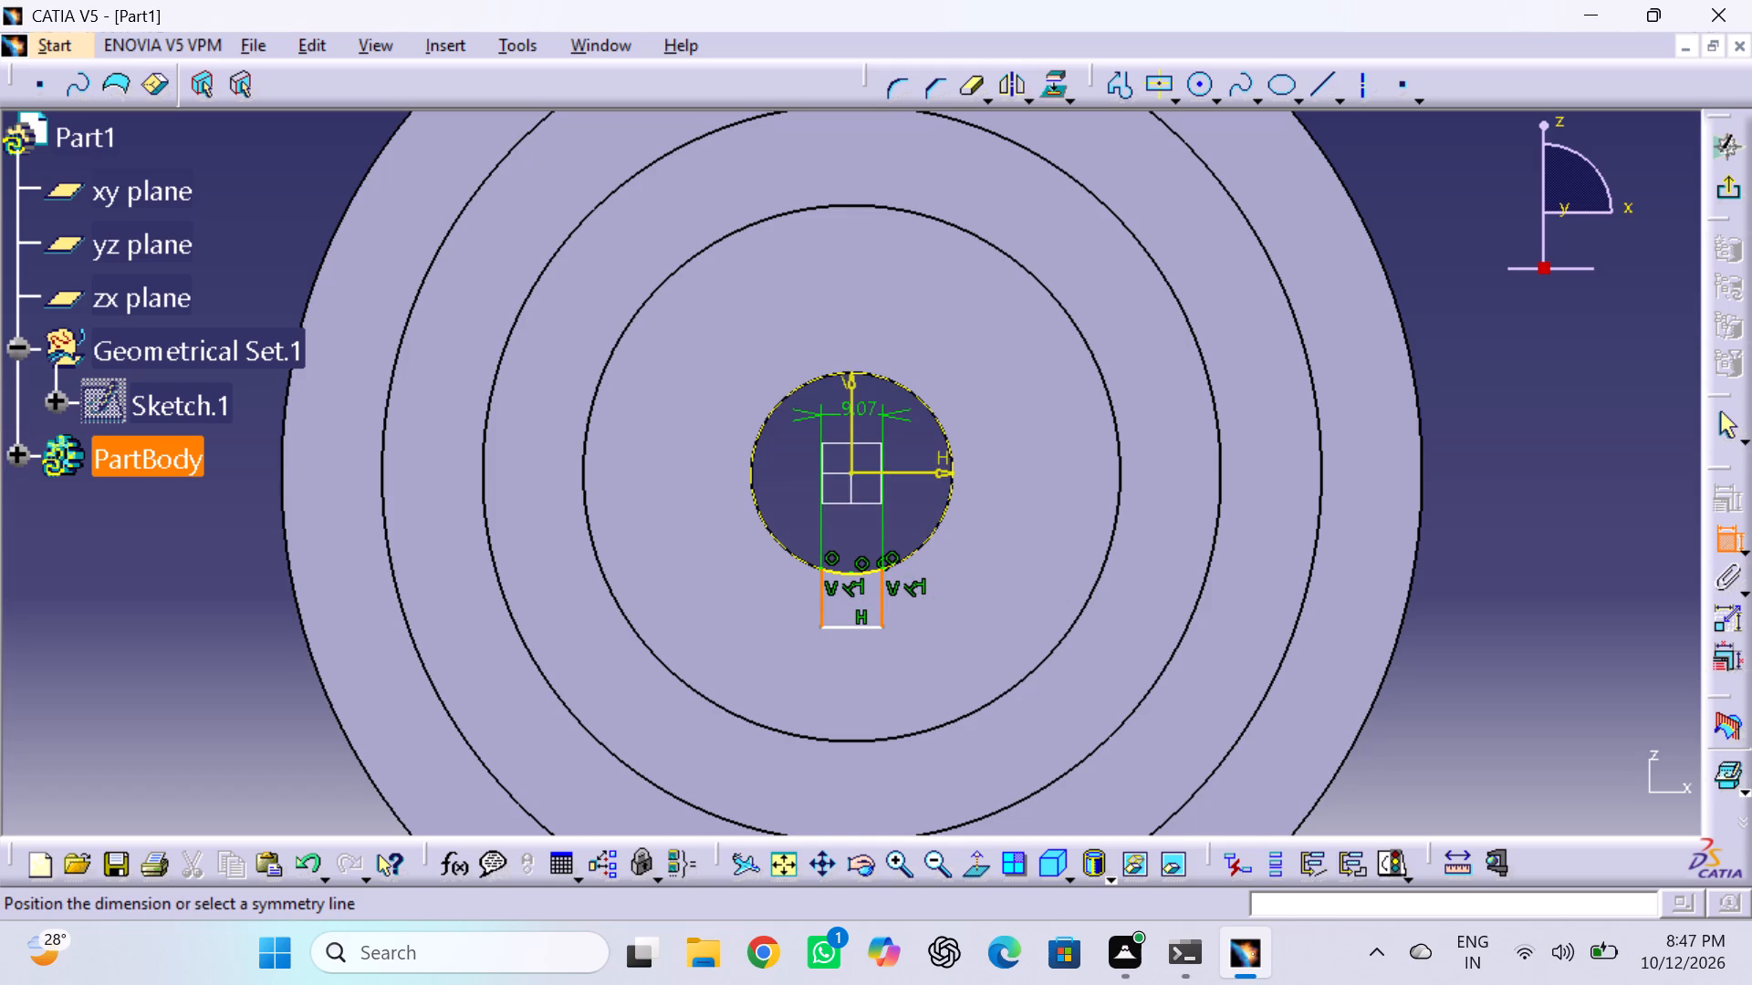
{"action": "left_click", "coordinate": [851, 406]}
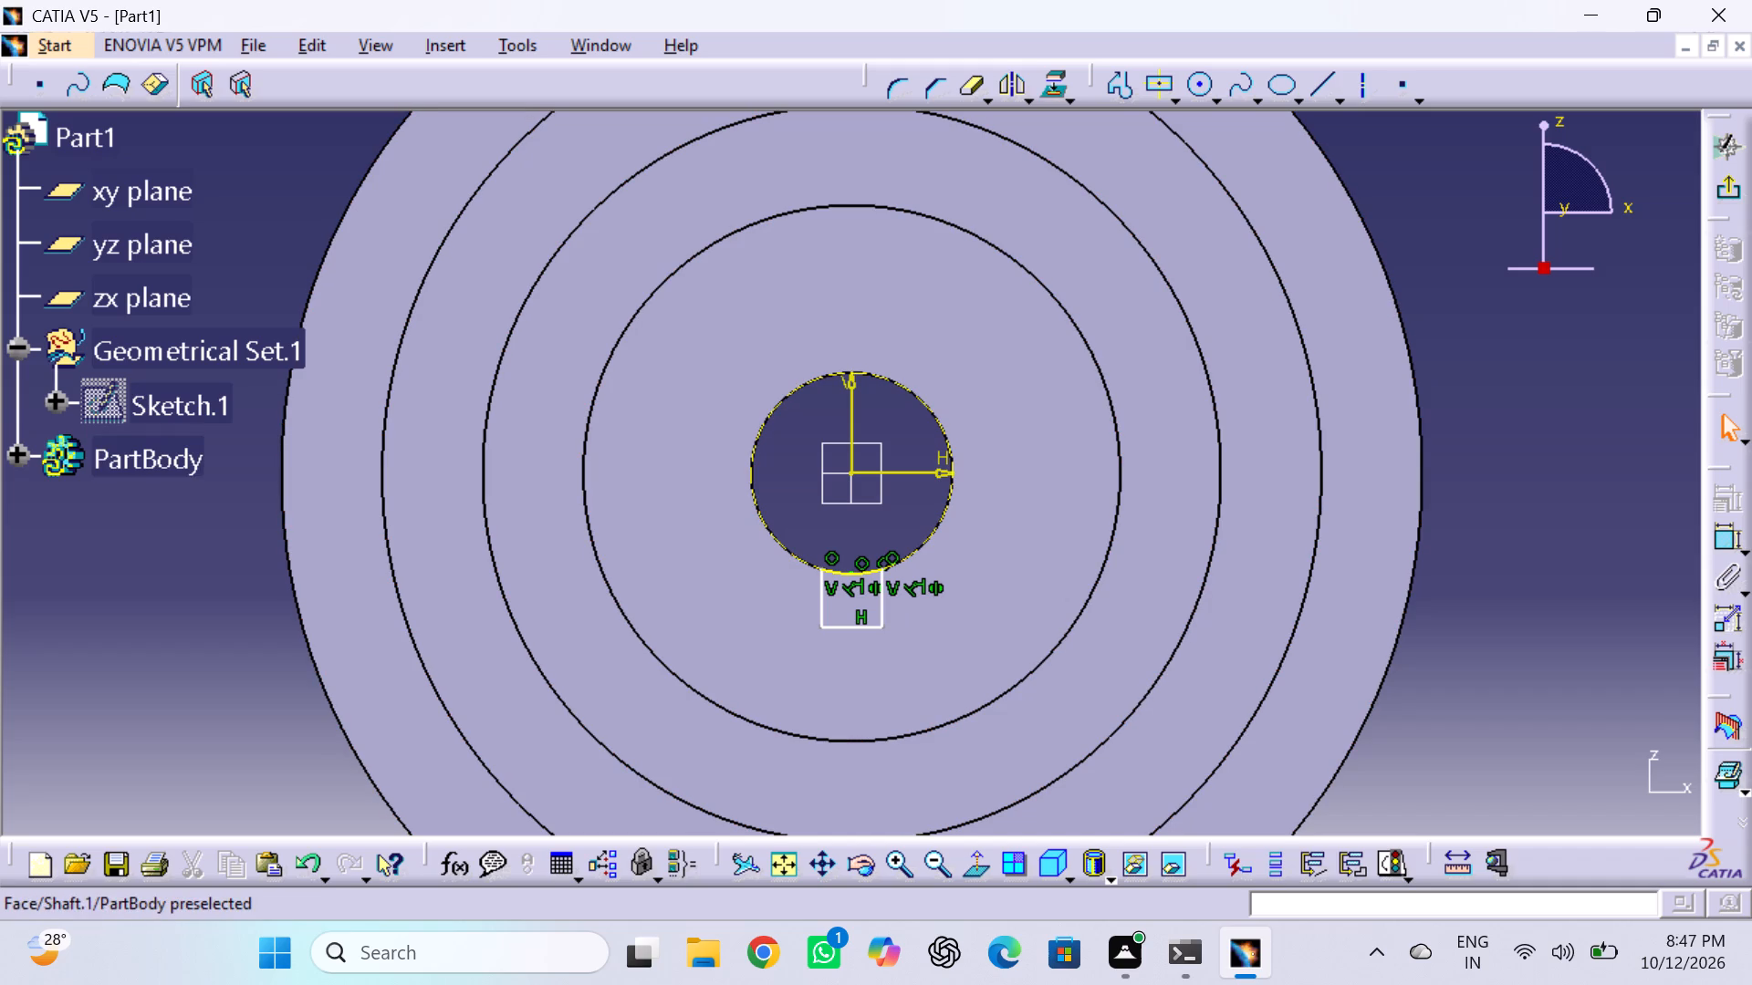
Dimension the keyway's width along its bottom edge and set it to 3 mm.
{"action": "left_click", "coordinate": [1731, 537]}
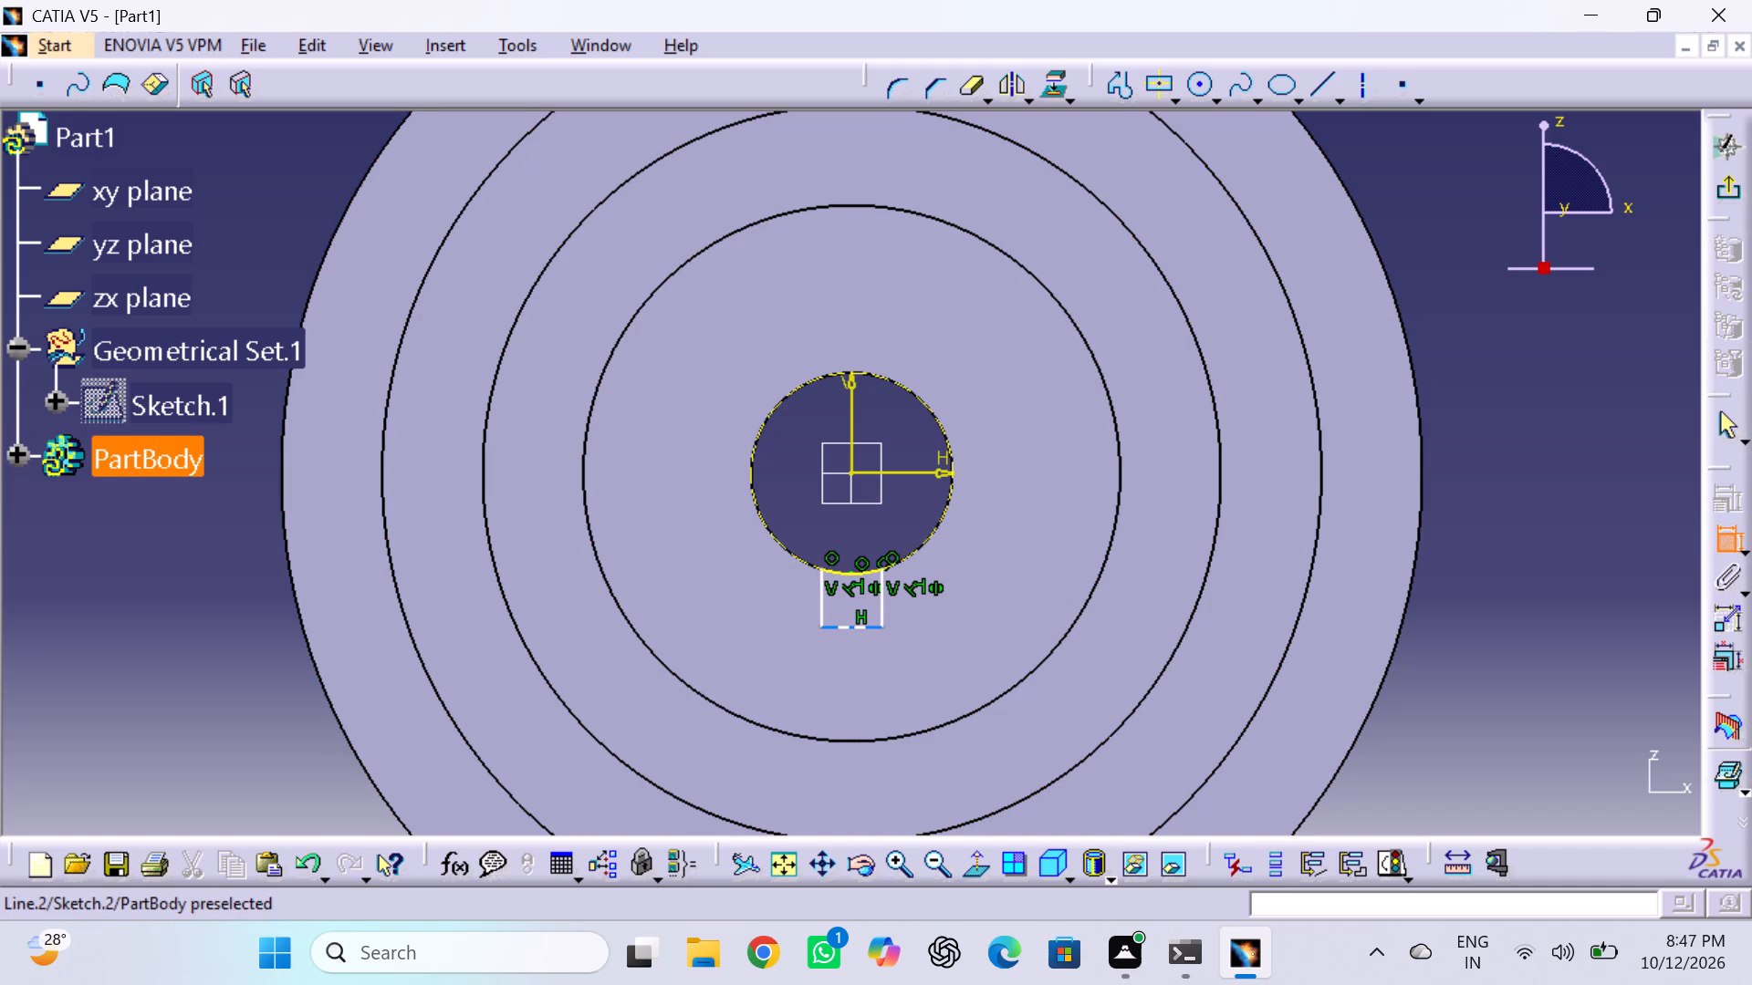
{"action": "double_click", "coordinate": [849, 629]}
{"action": "left_click", "coordinate": [849, 667]}
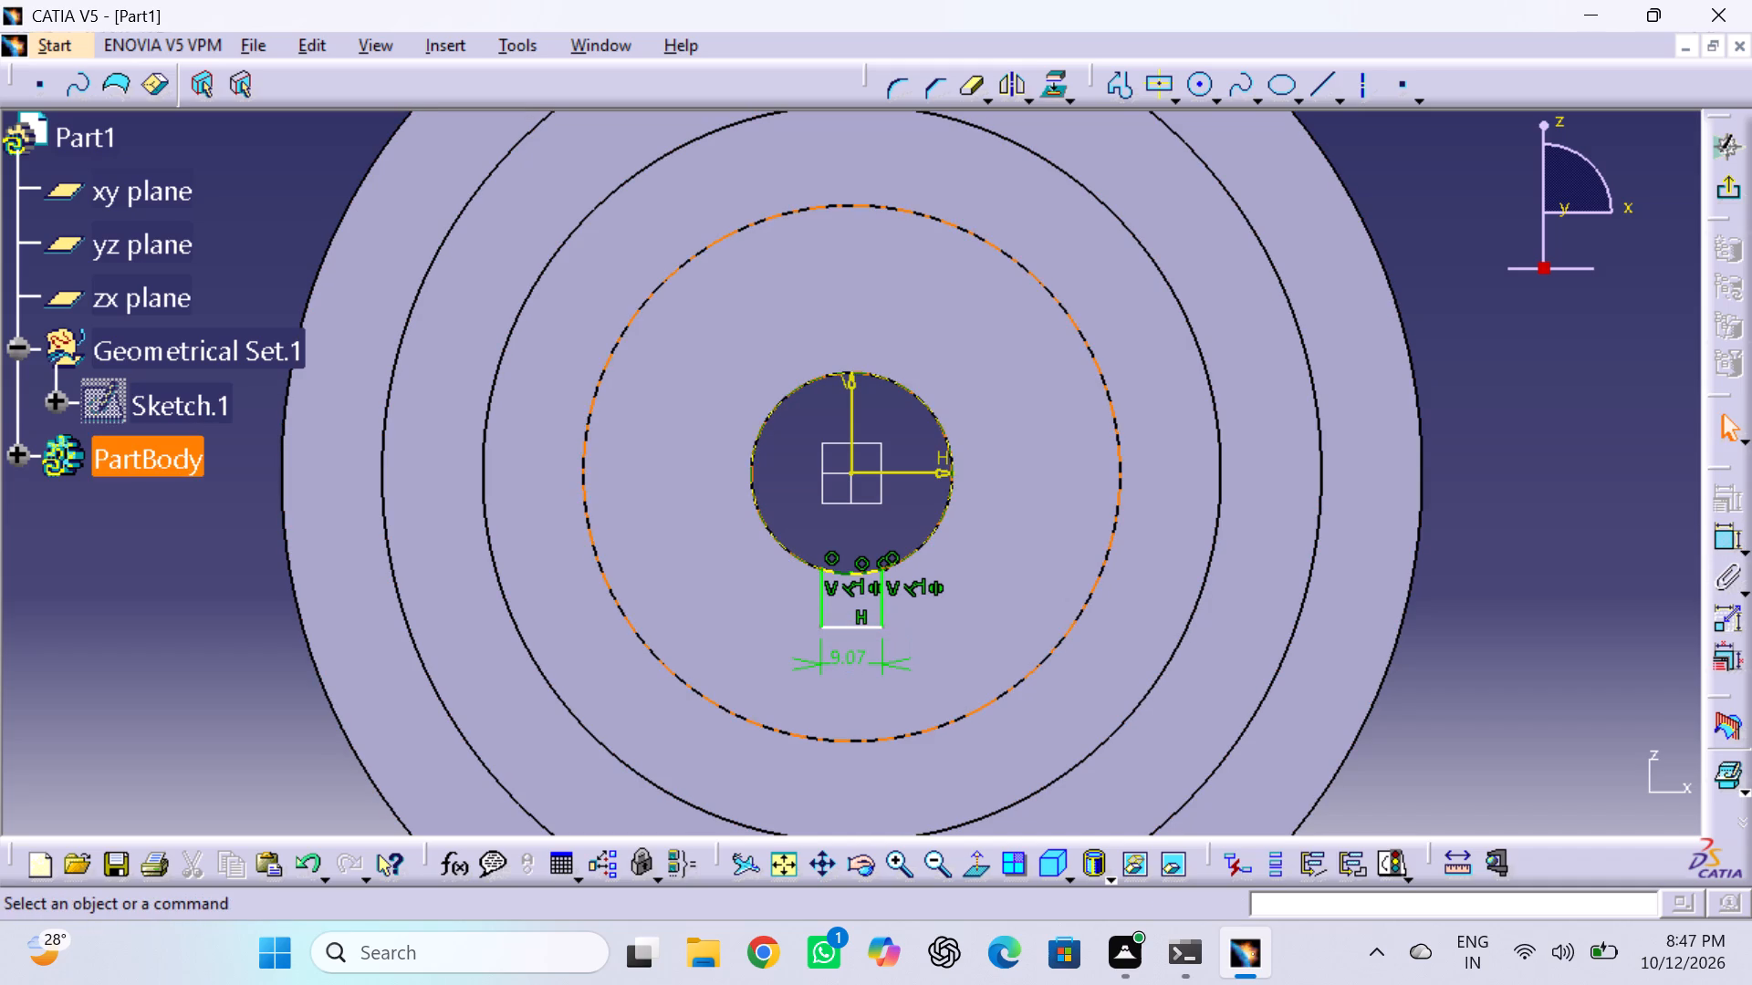
{"action": "double_click", "coordinate": [844, 655]}
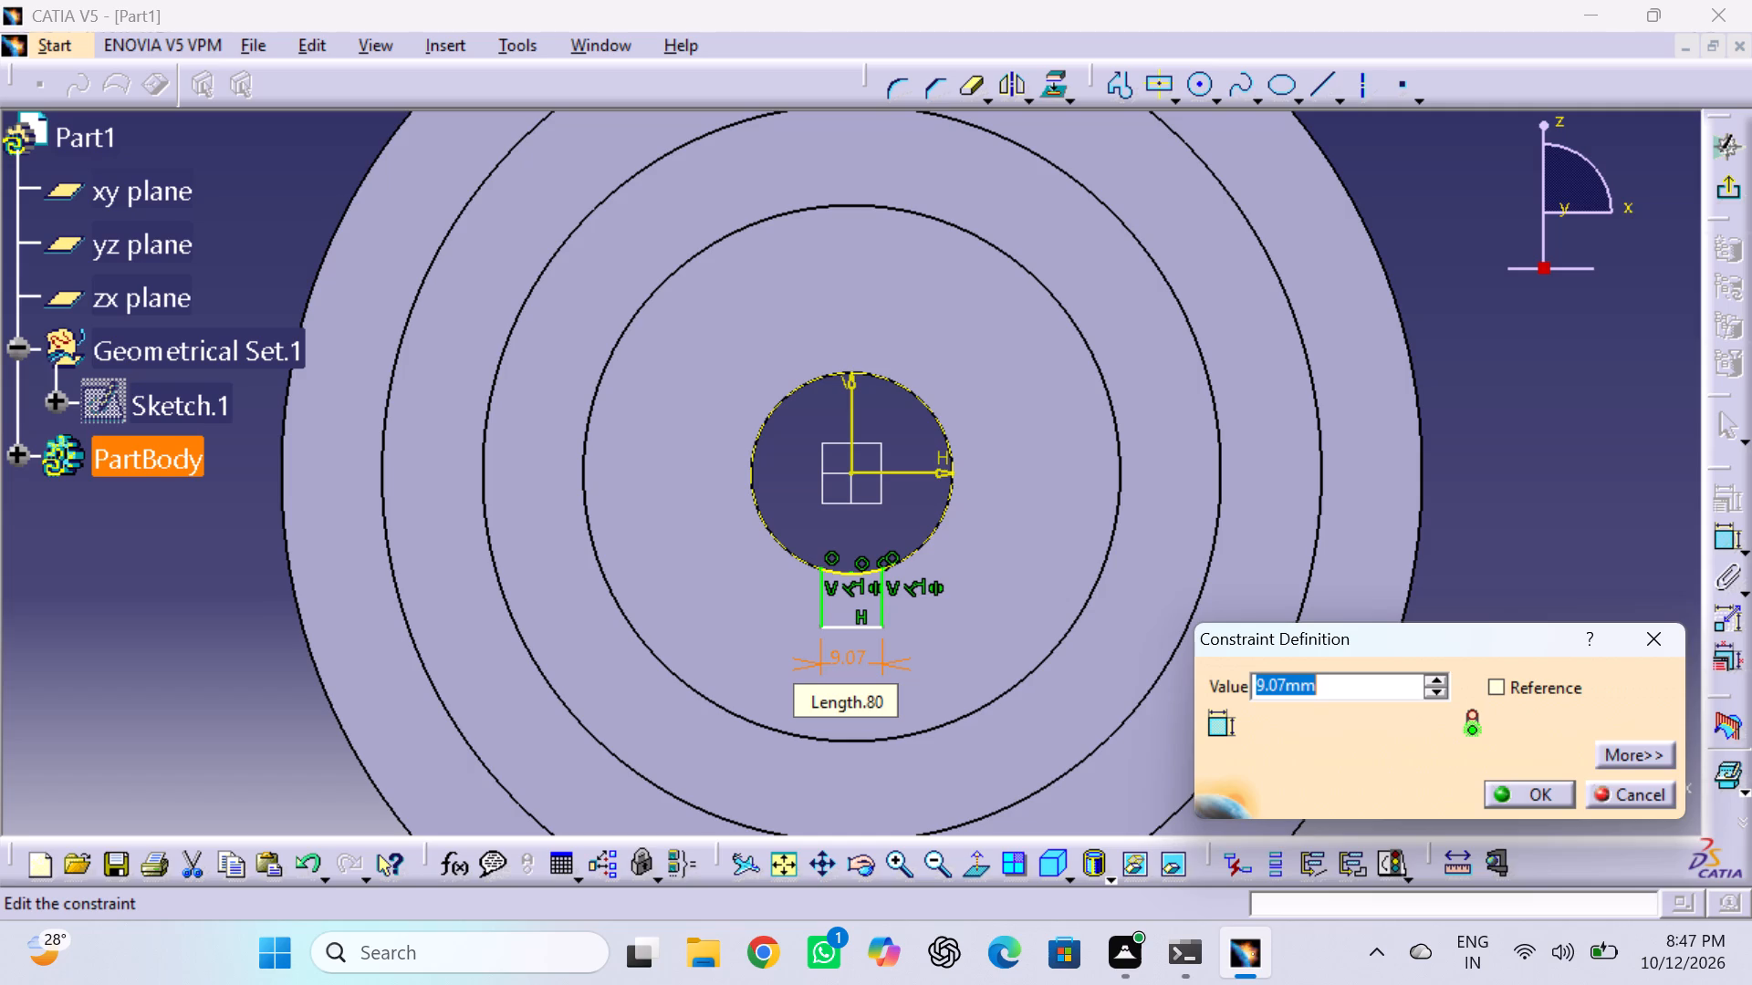
{"action": "key", "text": "3"}
{"action": "key", "text": "Return"}
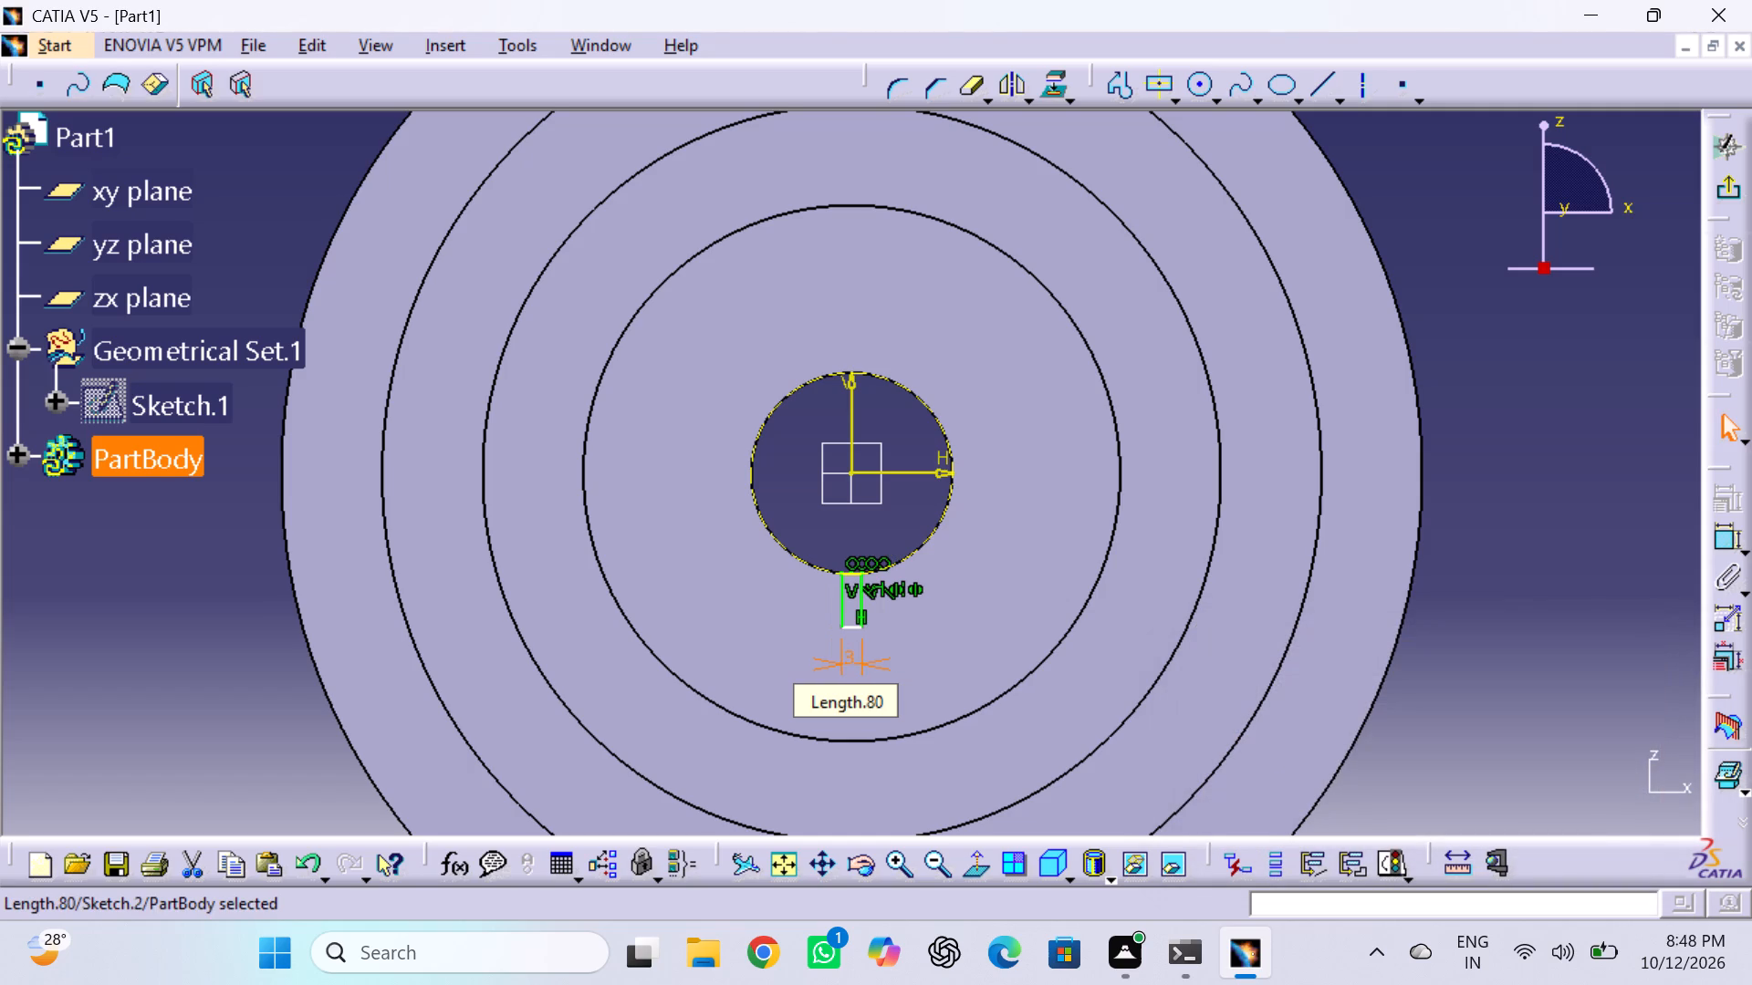
Set the keyway's width to 6 mm.
{"action": "double_click", "coordinate": [850, 658]}
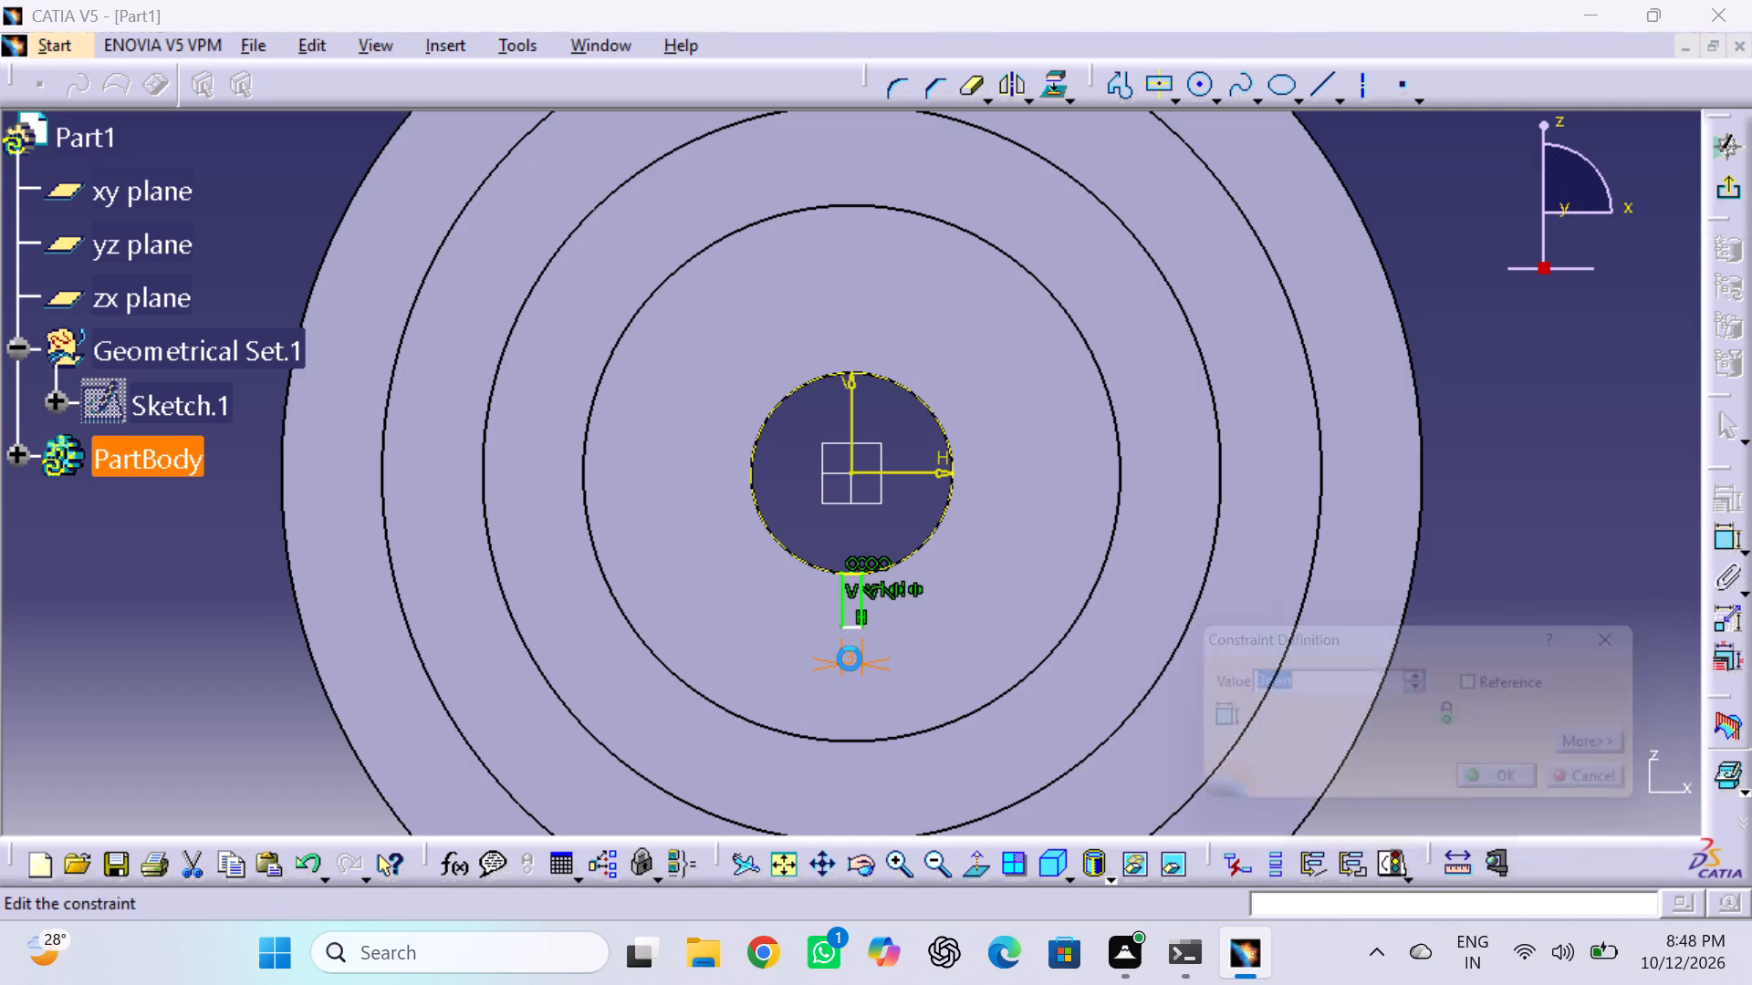
{"action": "key", "text": "6"}
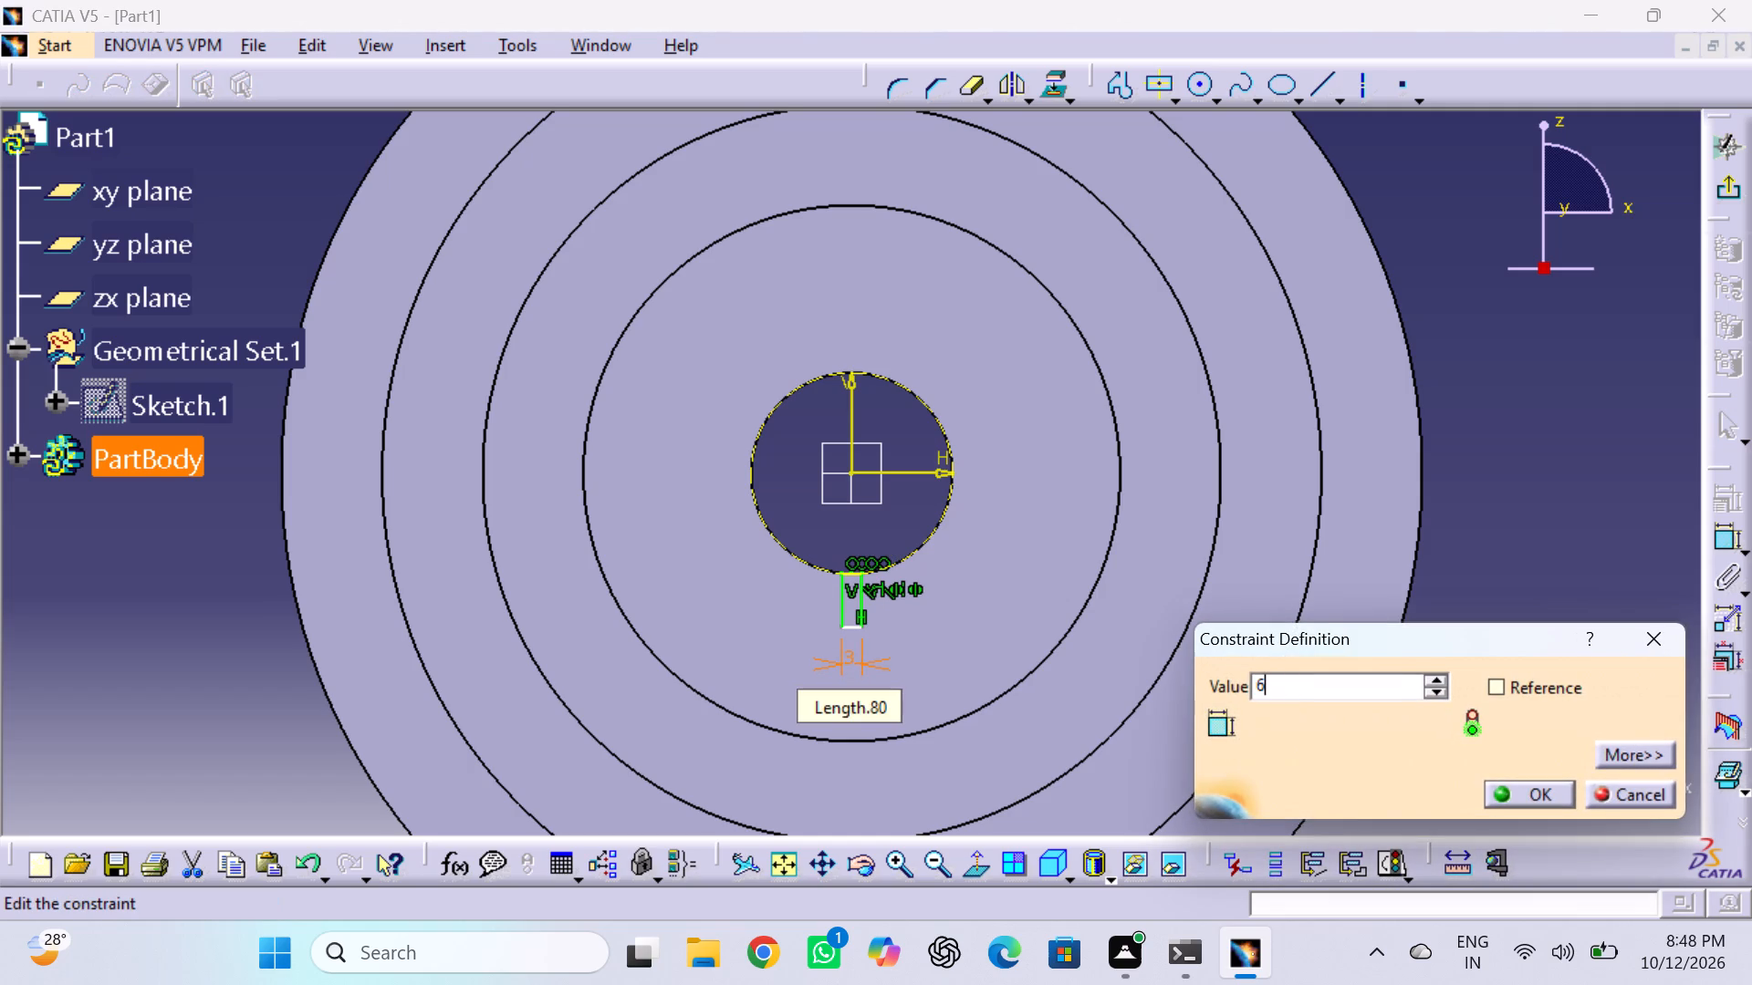
{"action": "key", "text": "Return"}
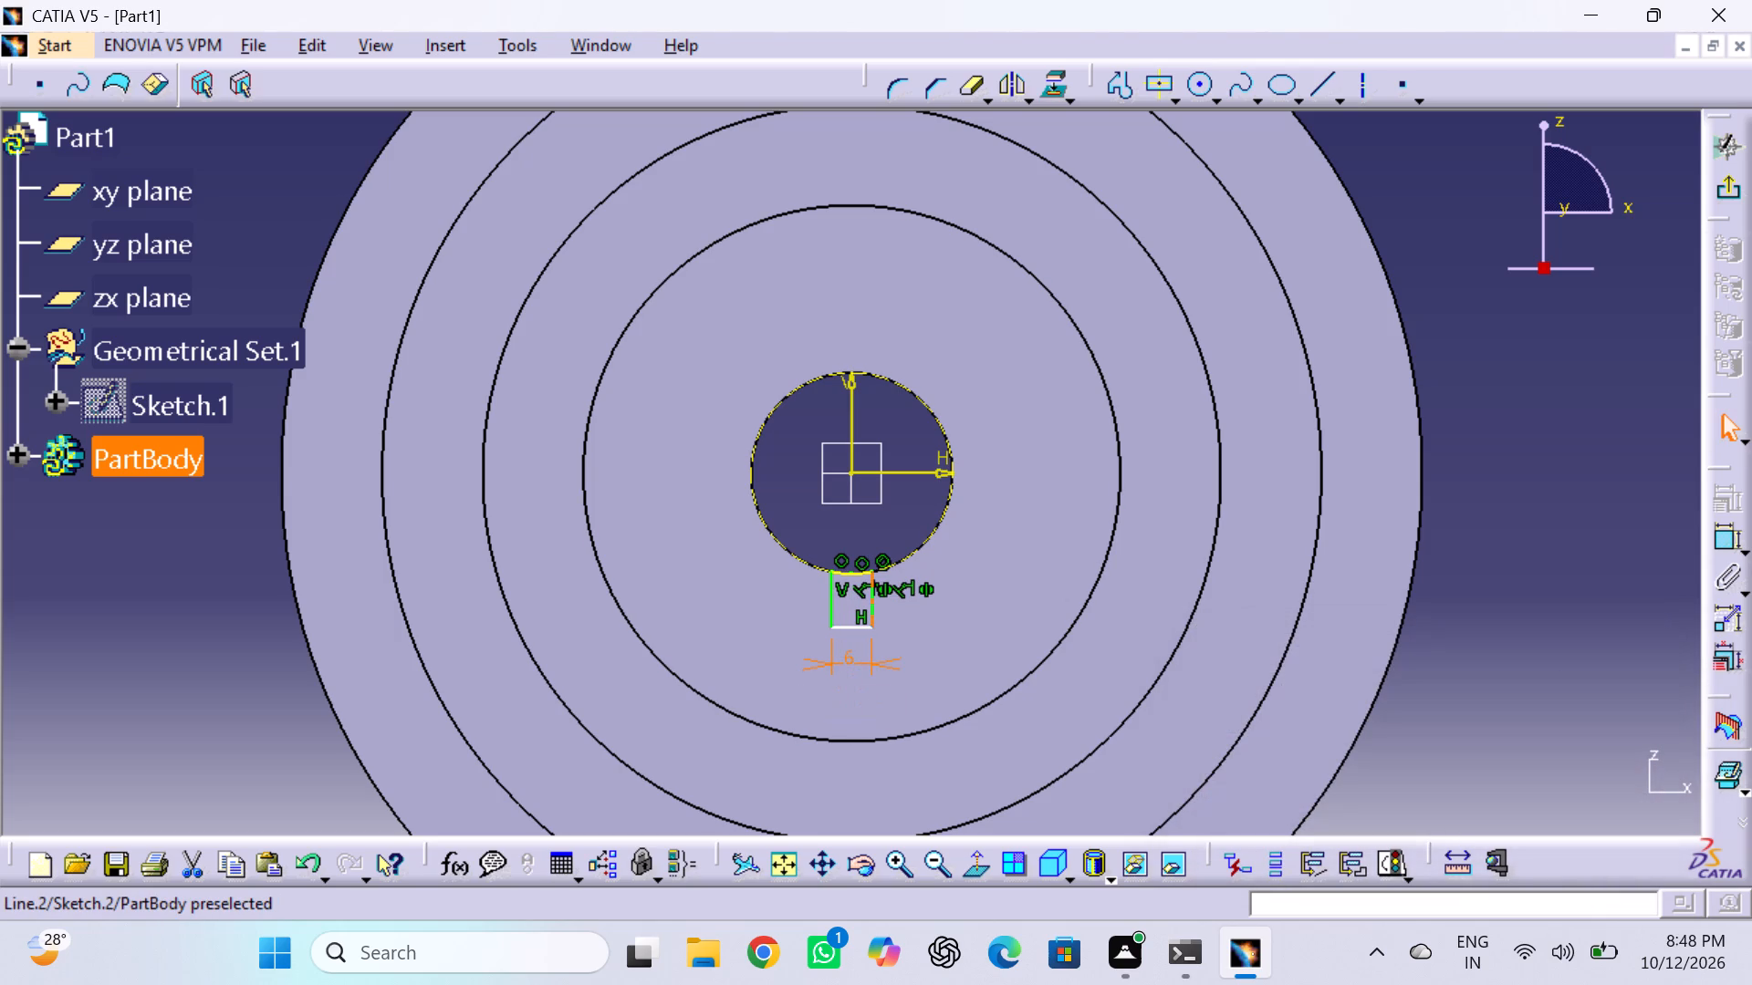
Dimension the length of one of the keyway's vertical sides and set it to 3 mm.
{"action": "left_click", "coordinate": [875, 607]}
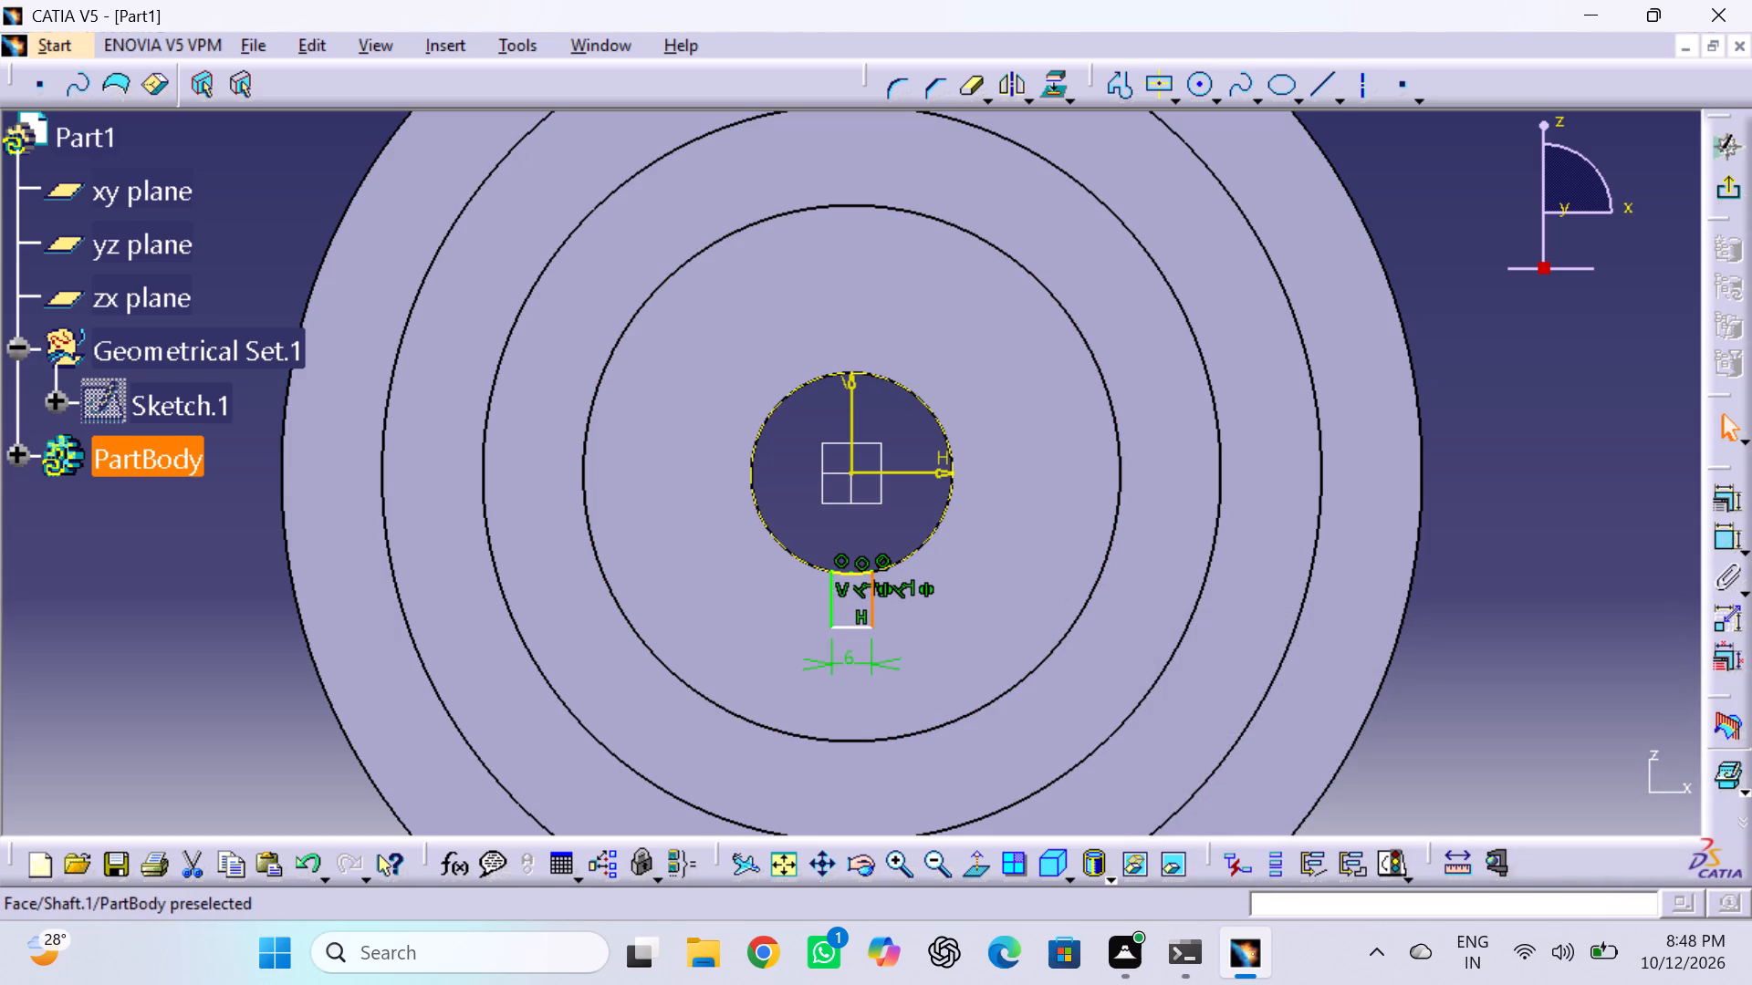
{"action": "left_click", "coordinate": [1739, 533]}
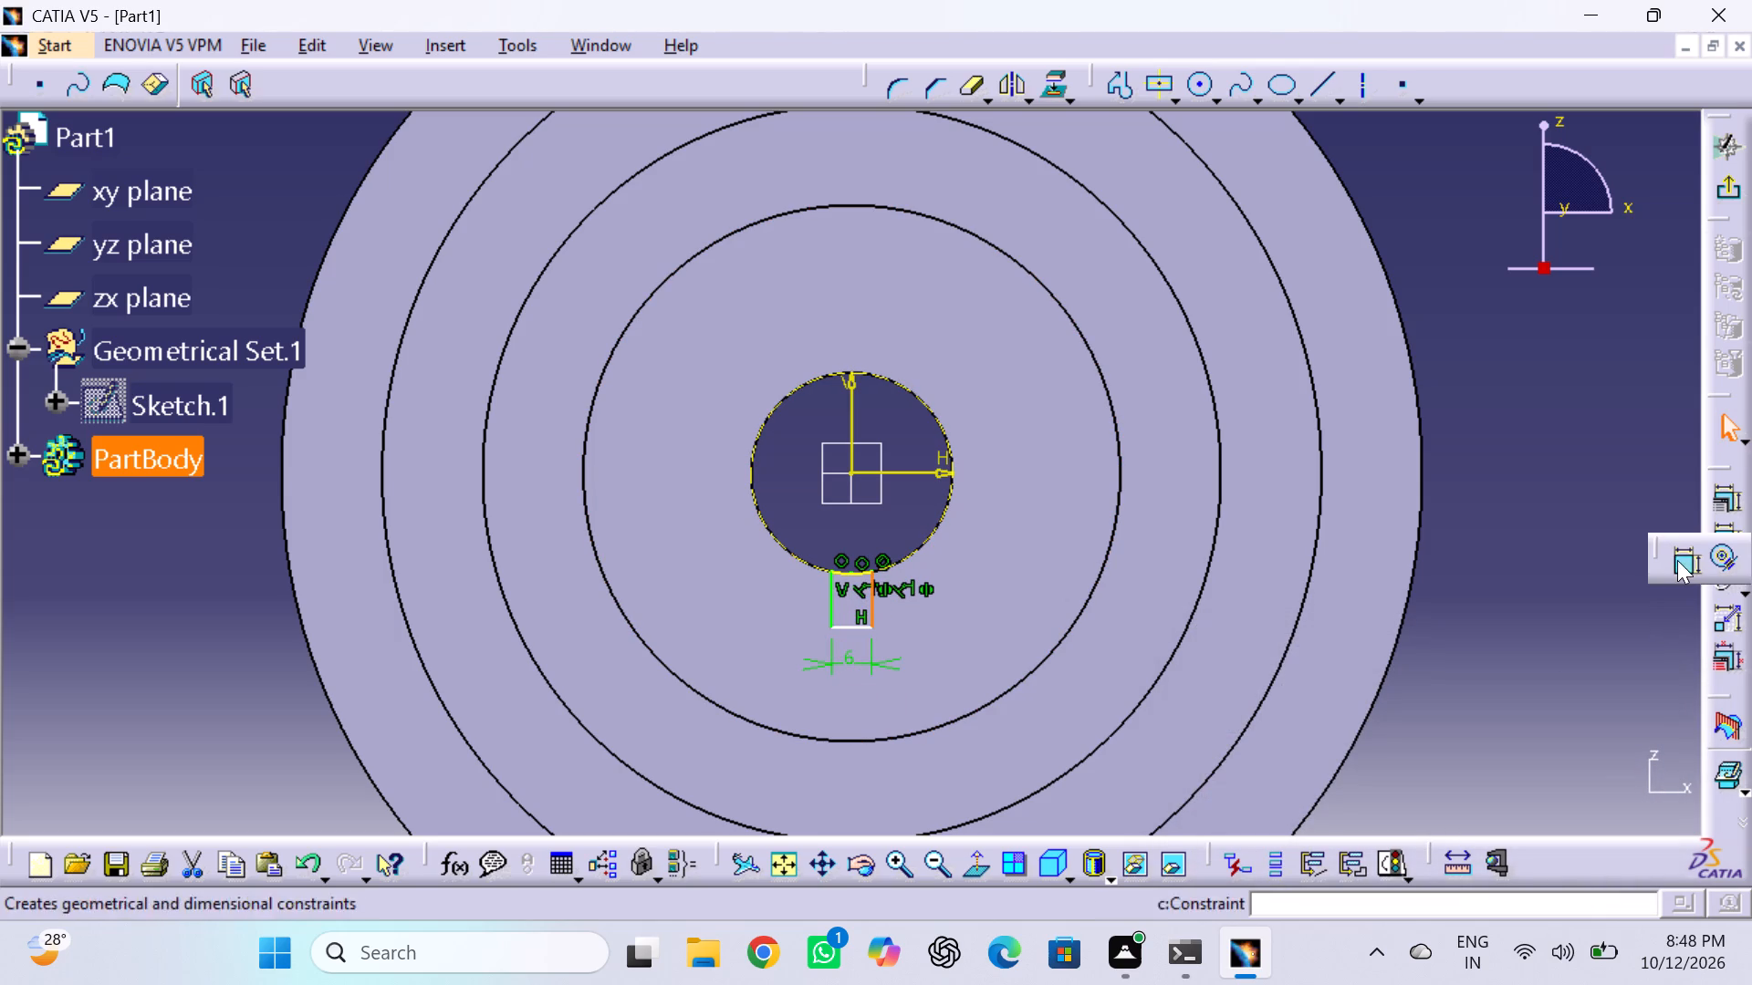
{"action": "left_click", "coordinate": [1677, 560]}
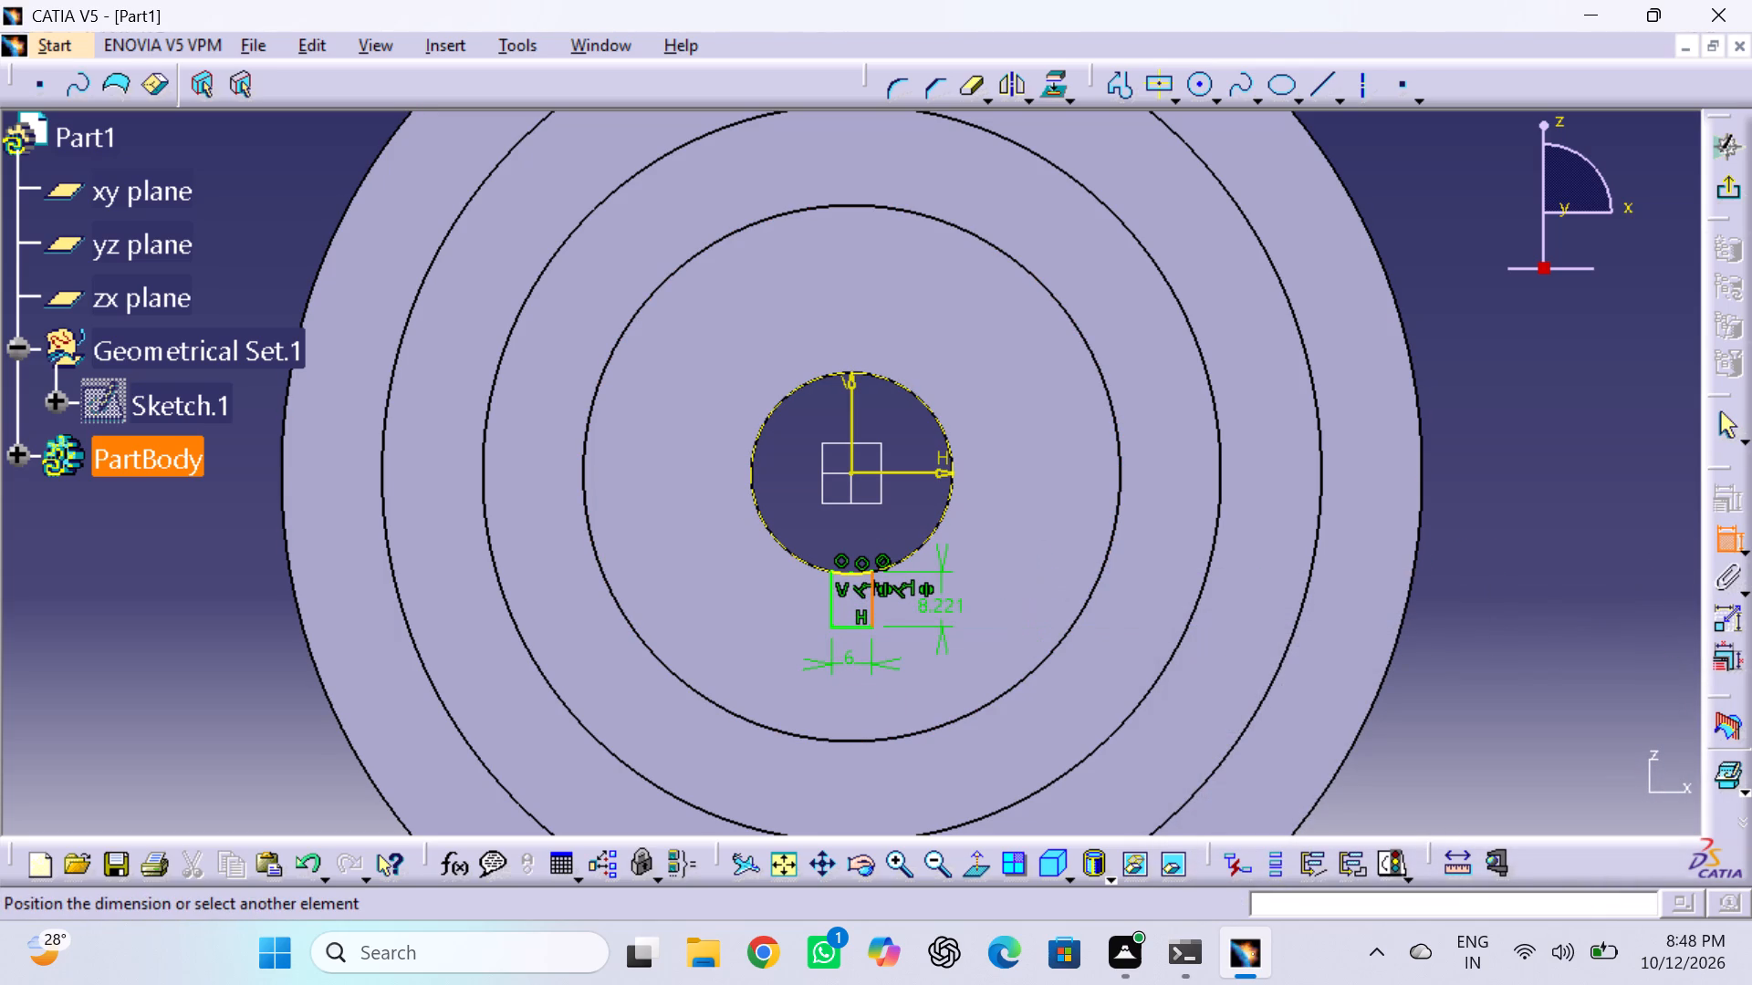
{"action": "left_click", "coordinate": [979, 603]}
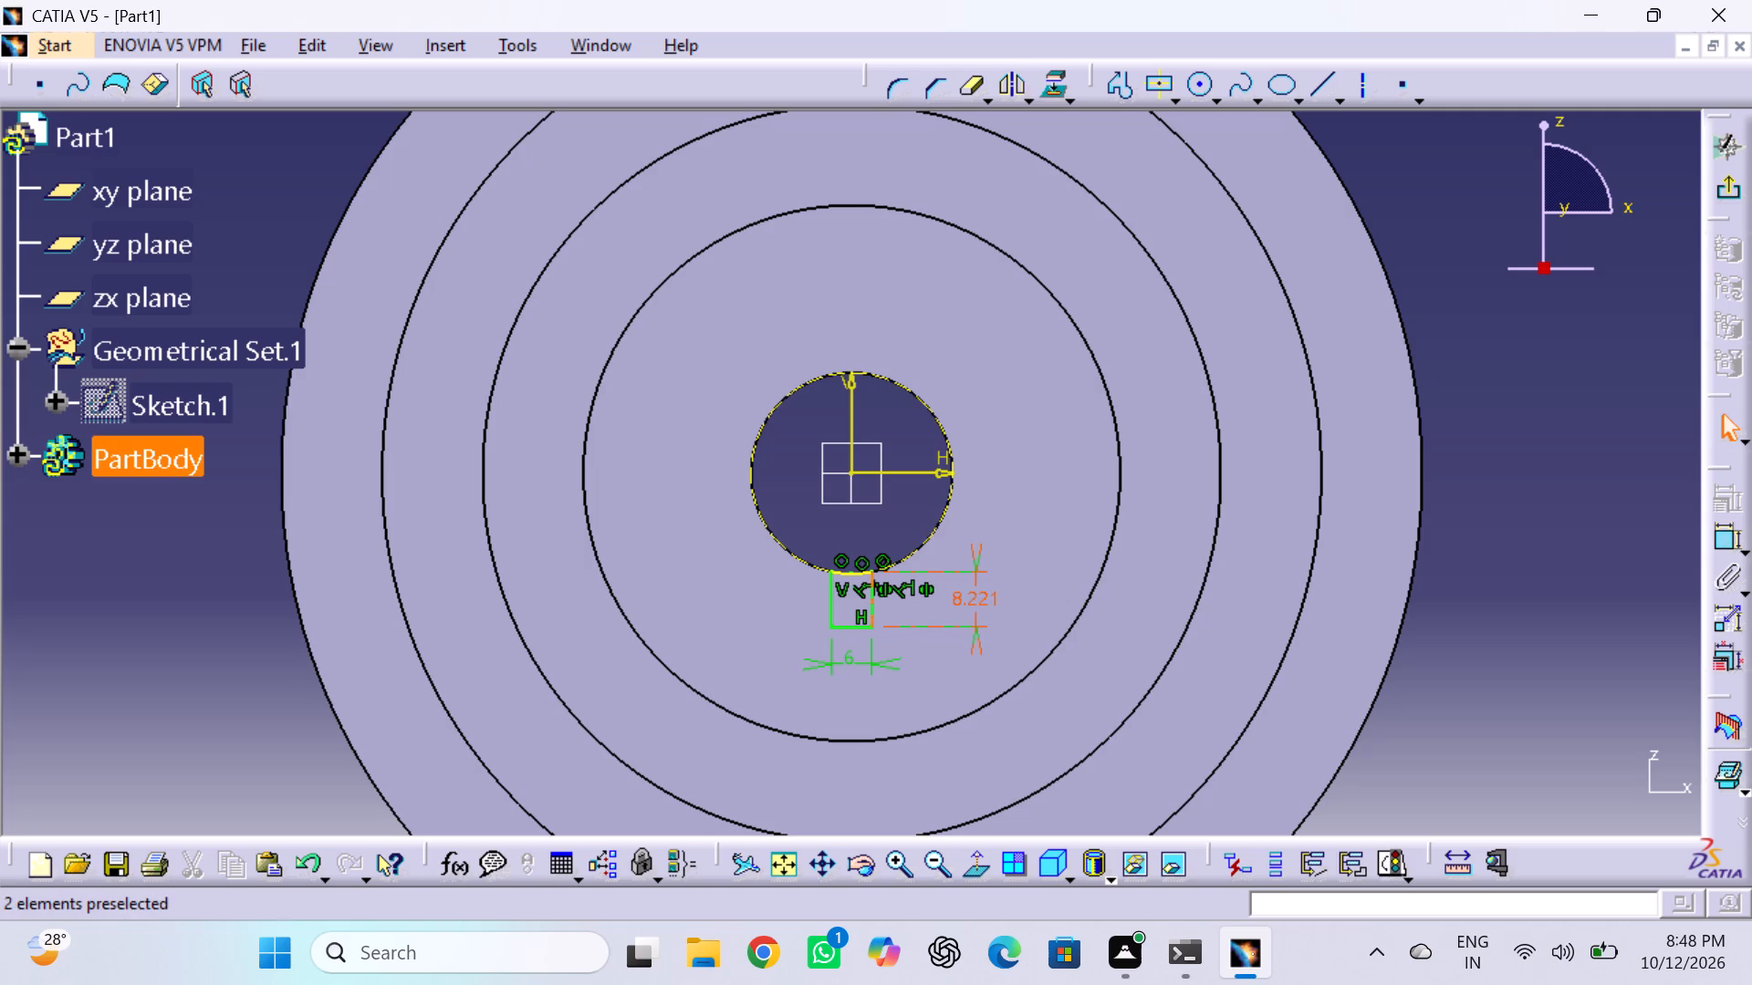
{"action": "double_click", "coordinate": [967, 596]}
{"action": "key", "text": "3"}
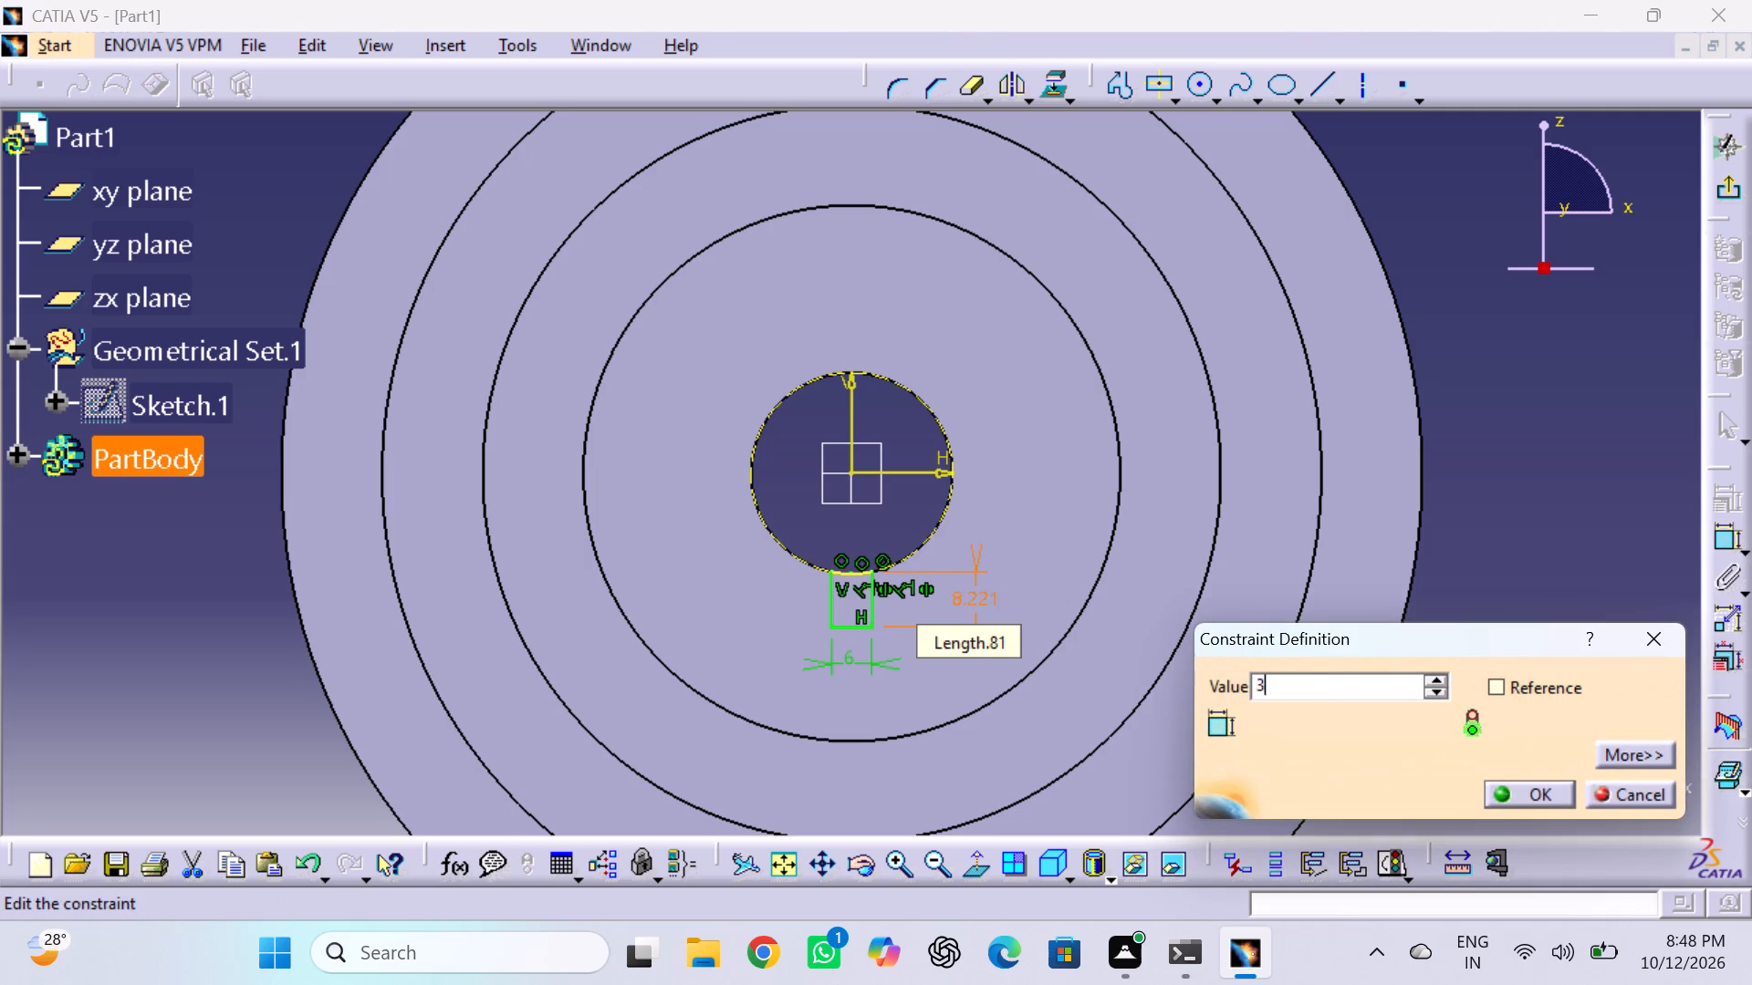
{"action": "key", "text": "Return"}
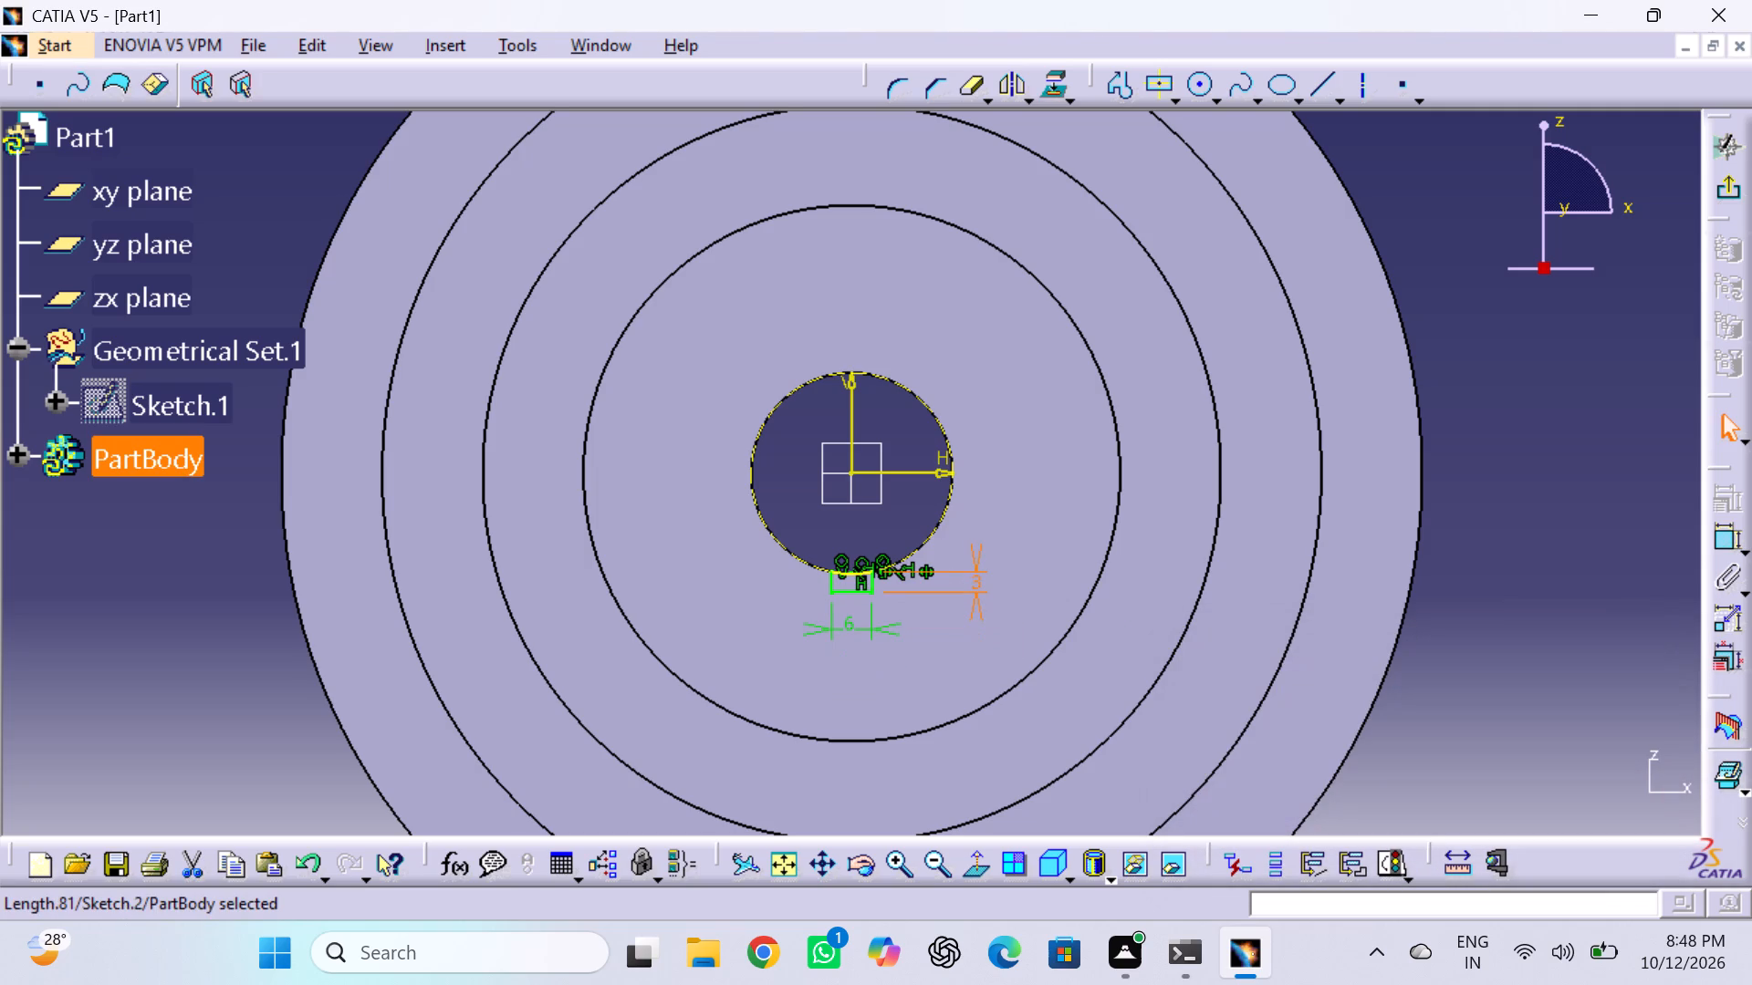
{"action": "left_click", "coordinate": [1606, 490]}
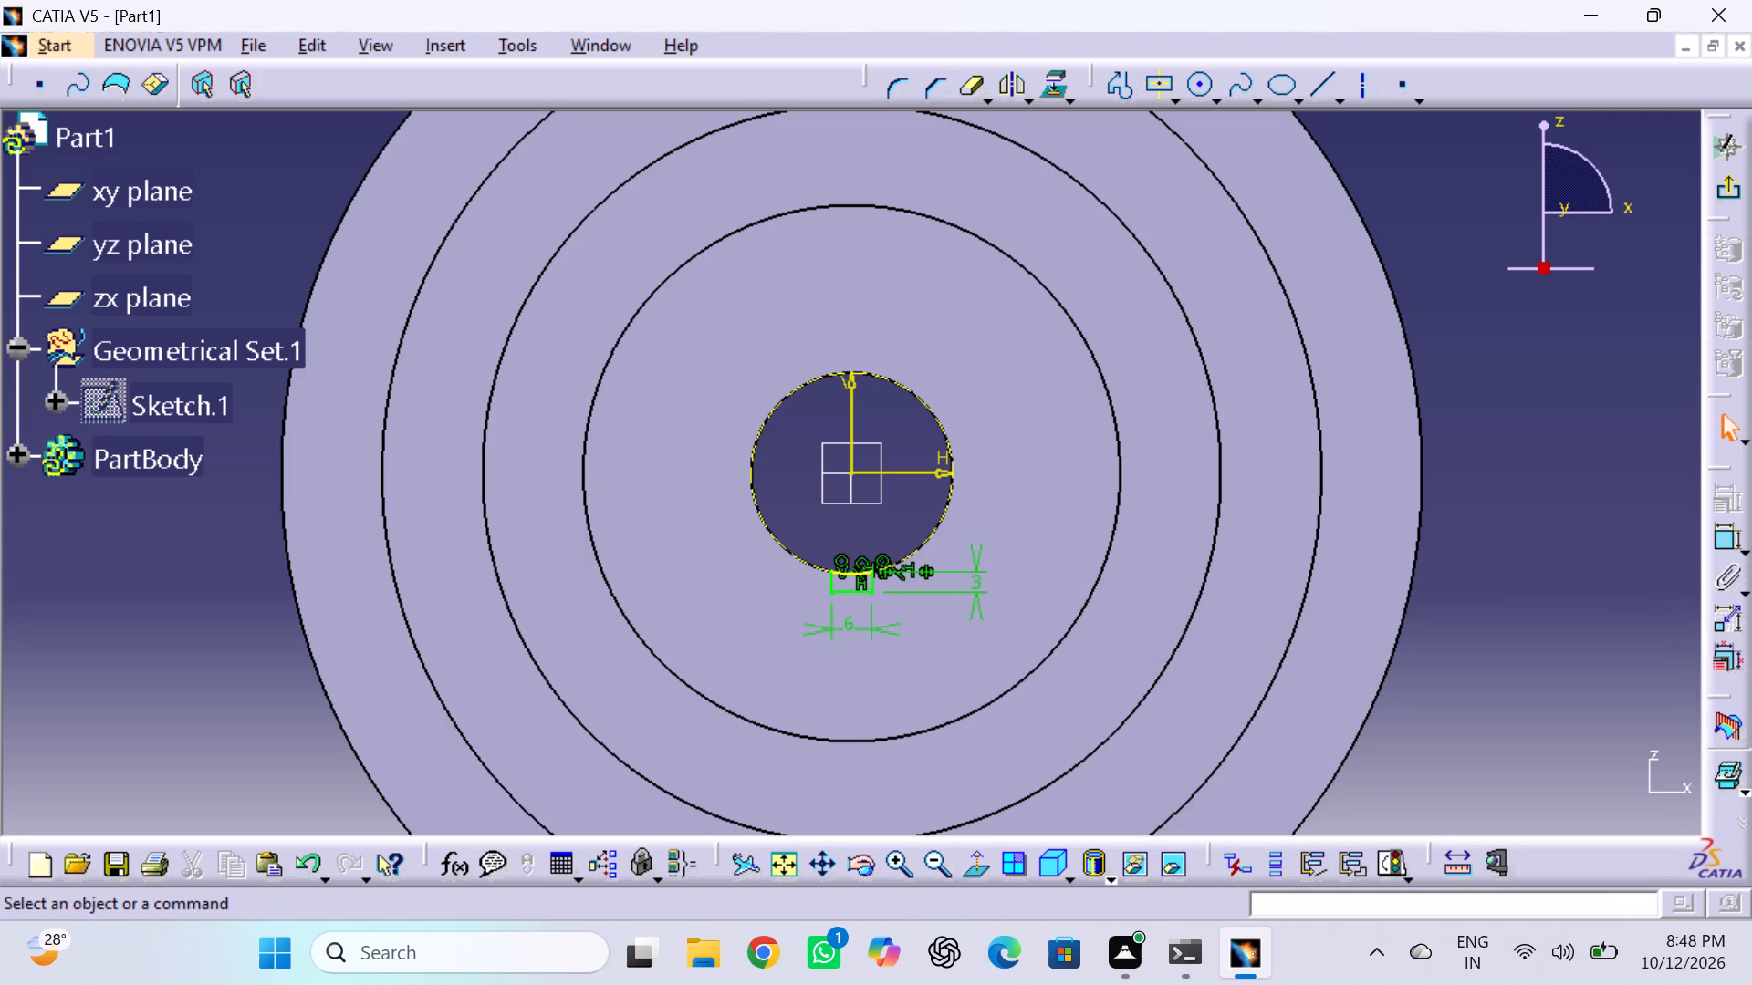
Exit the keyway sketch.
{"action": "left_click", "coordinate": [1736, 182]}
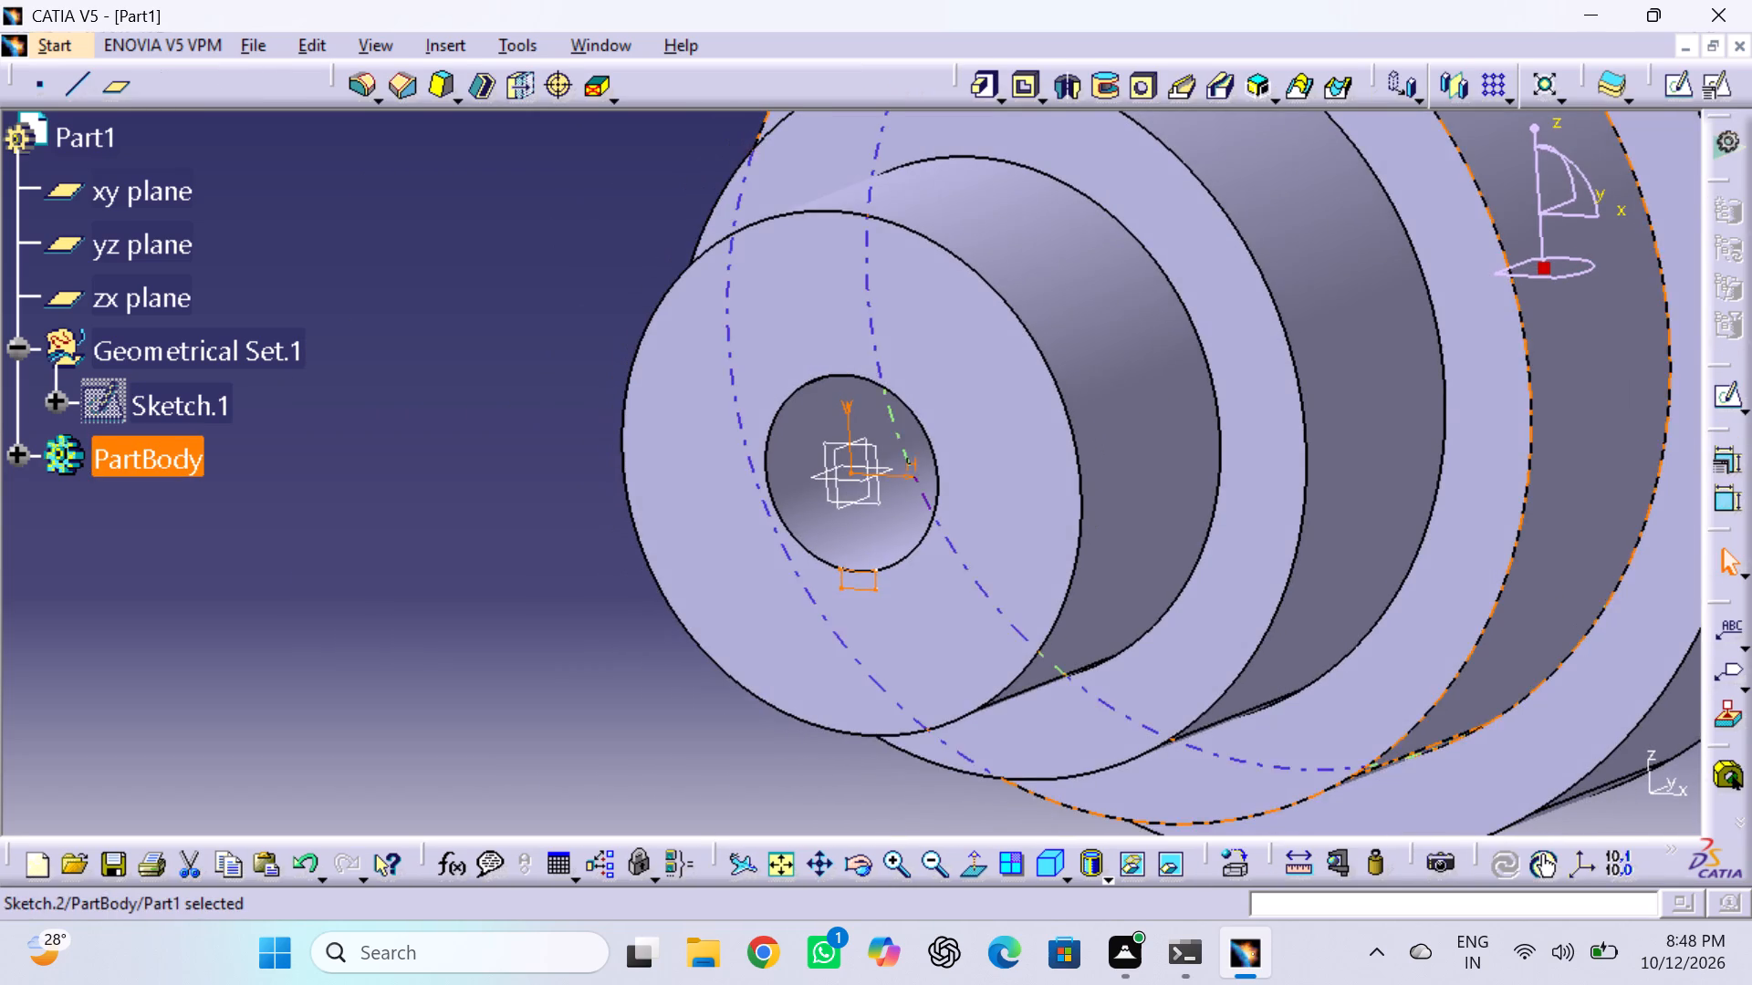
Cut the keyway sketch through the bore as a pocket with the limit type Up to last.
{"action": "left_click", "coordinate": [1020, 85]}
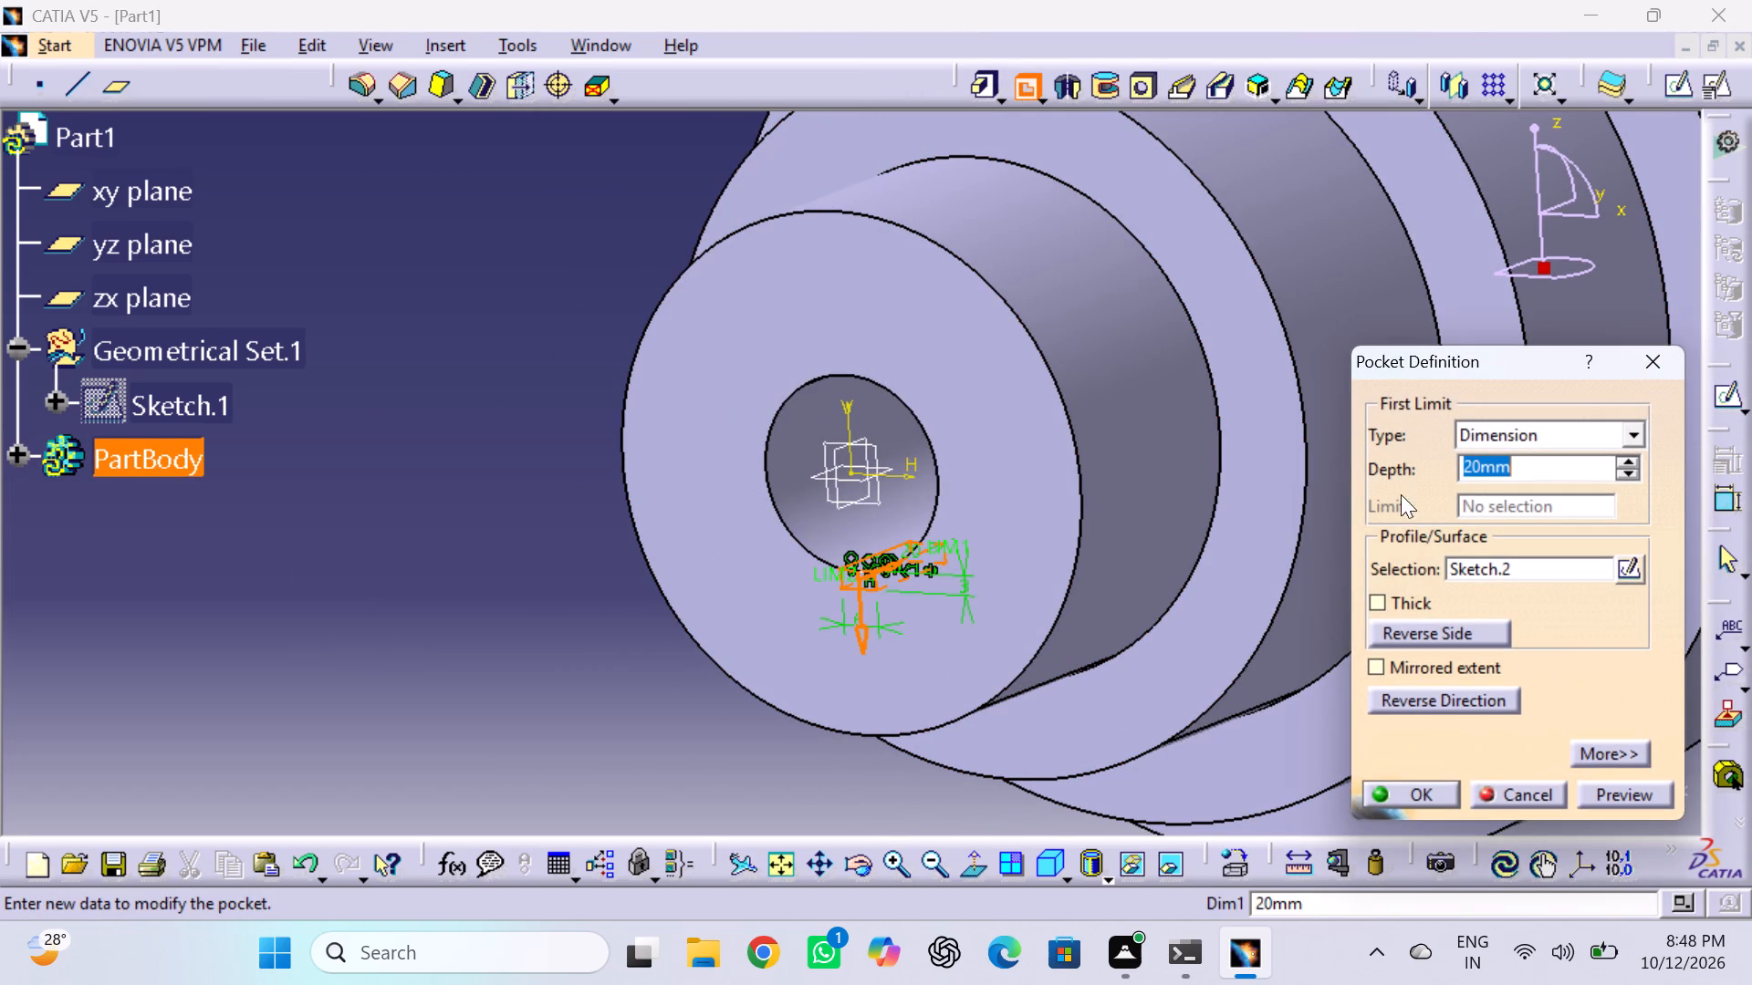
{"action": "left_click", "coordinate": [1633, 435]}
{"action": "left_click", "coordinate": [1595, 502]}
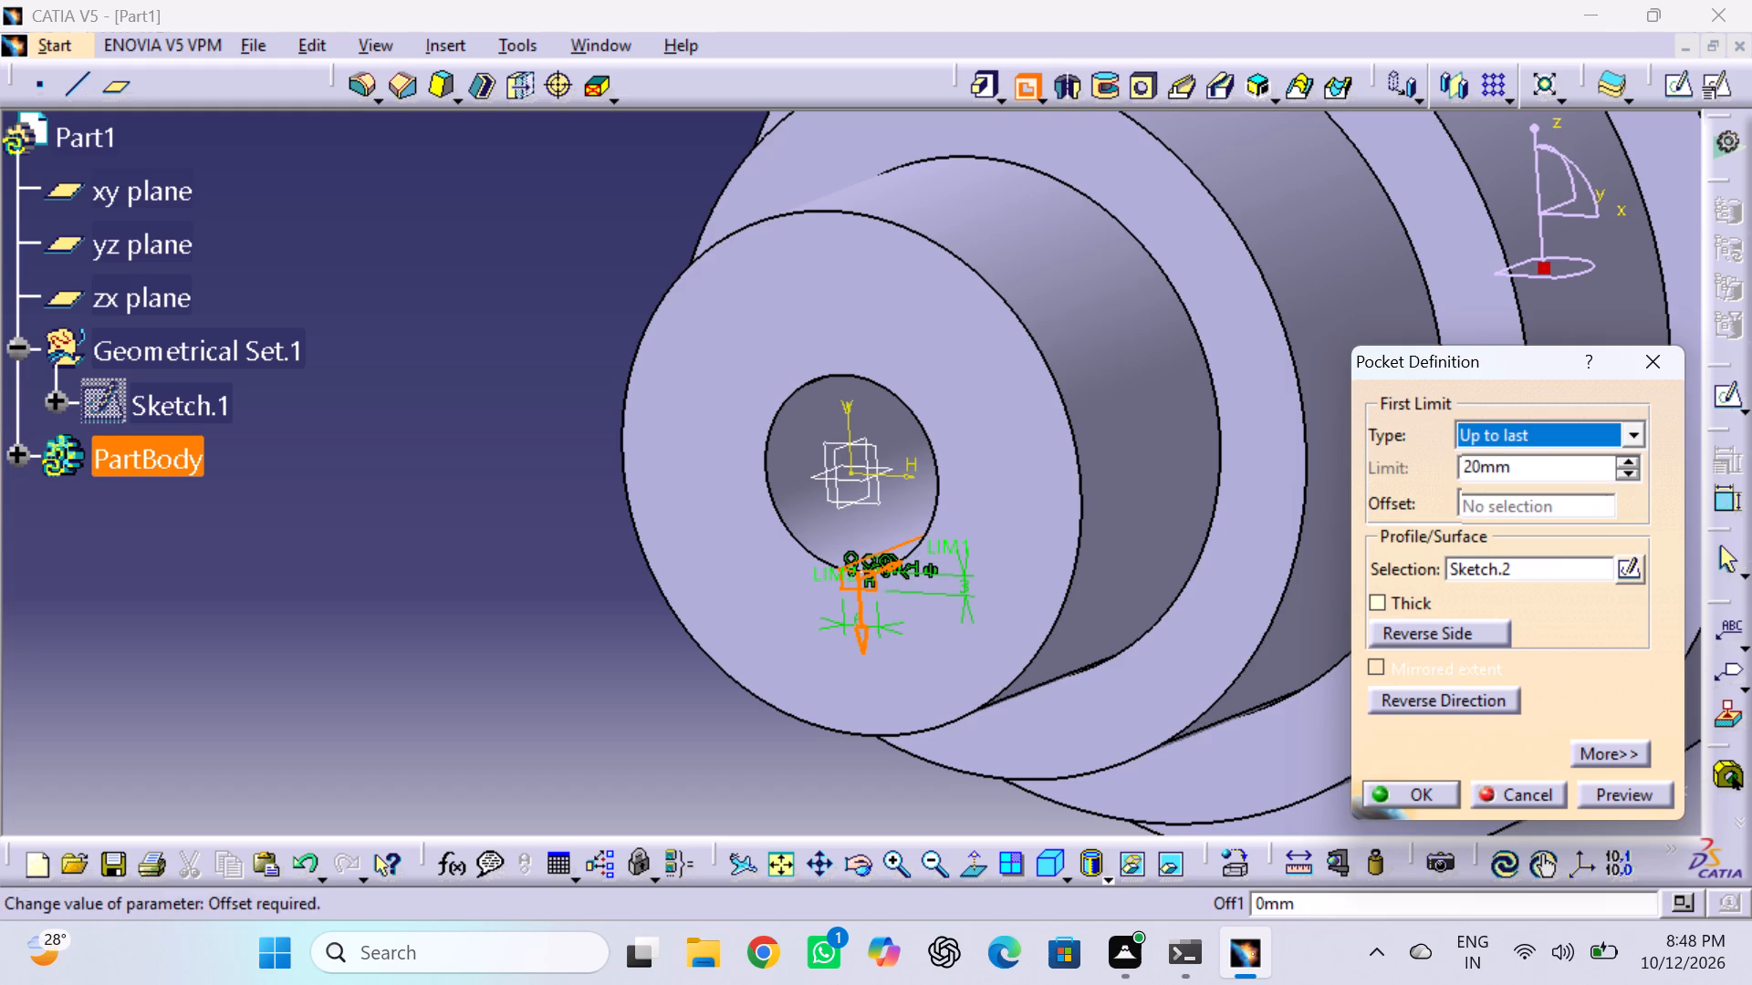
{"action": "left_click", "coordinate": [1420, 796]}
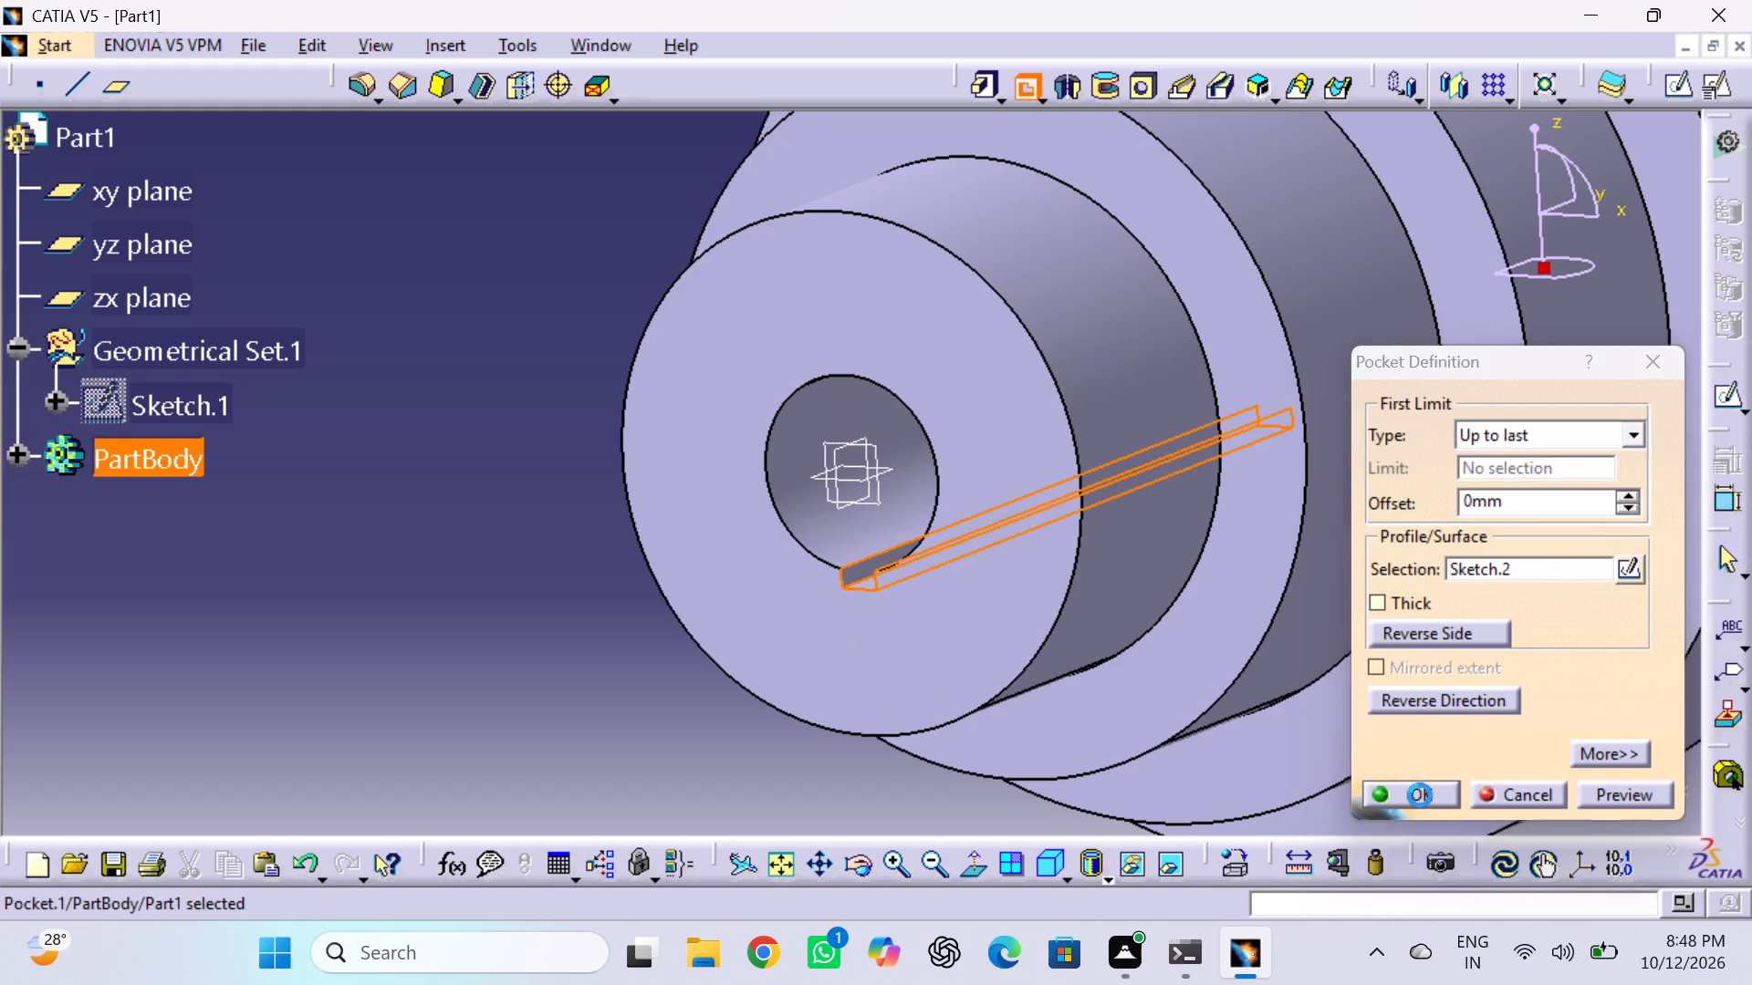
{"action": "left_click", "coordinate": [524, 683]}
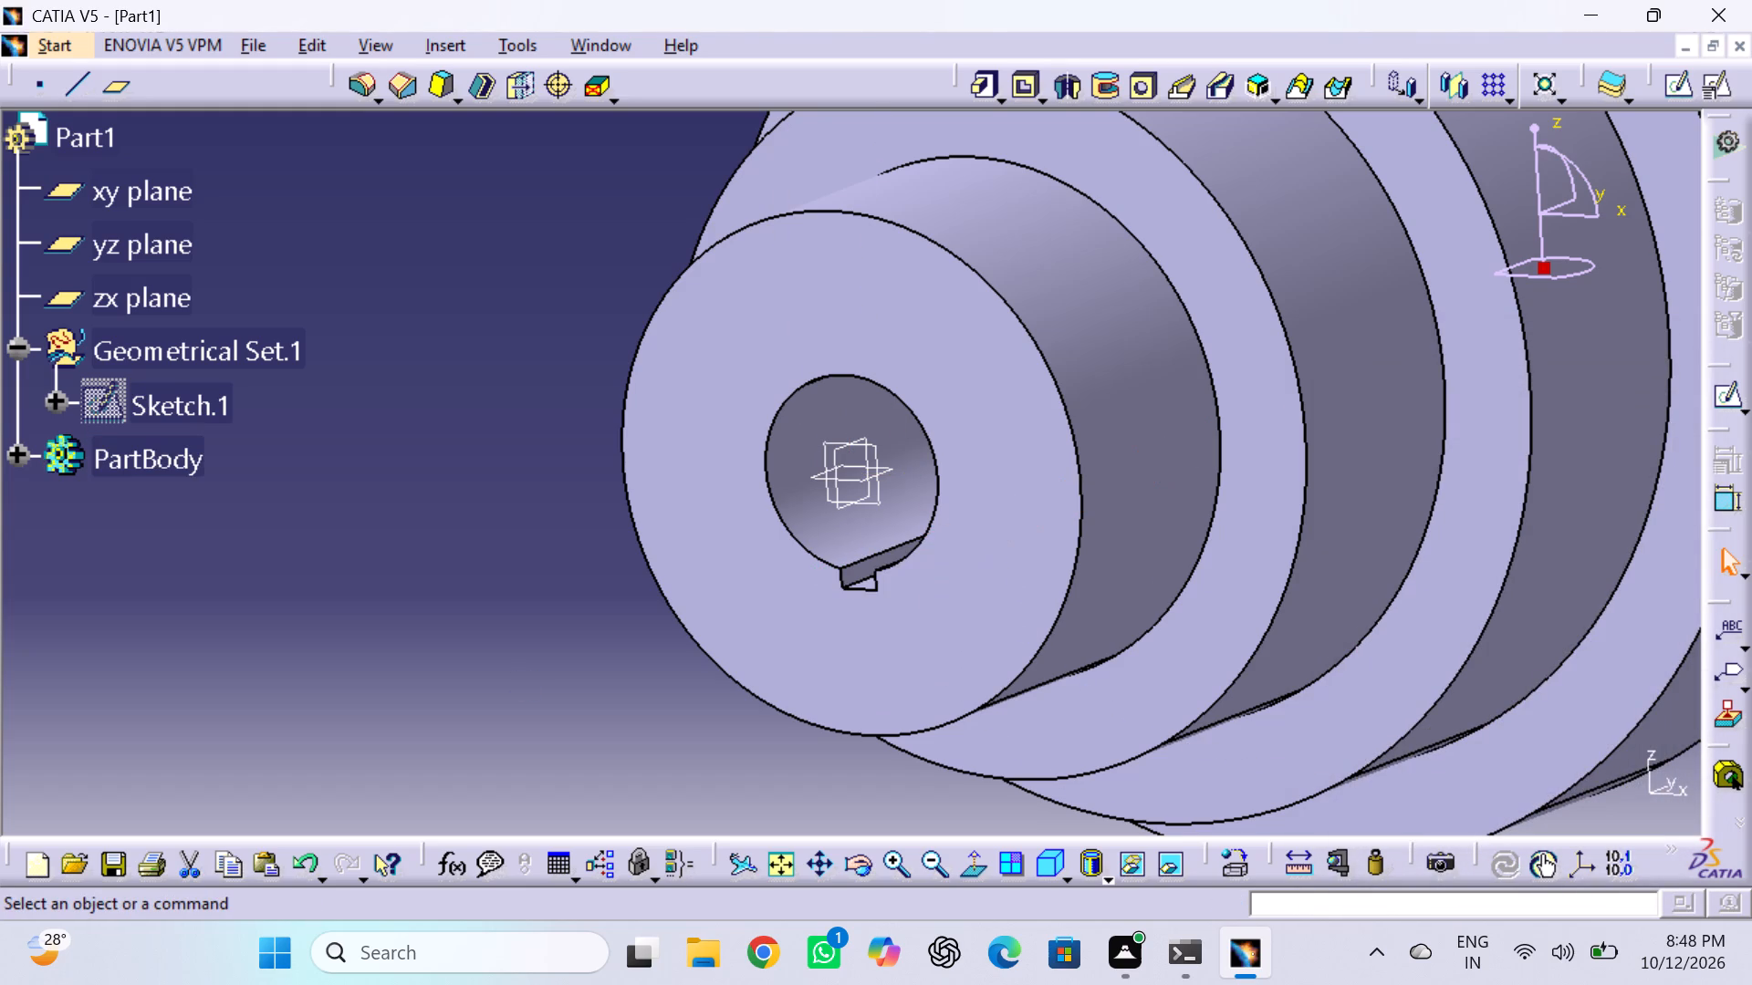
Save the part as Part2 in the catia parts folder.
{"action": "left_click", "coordinate": [860, 855]}
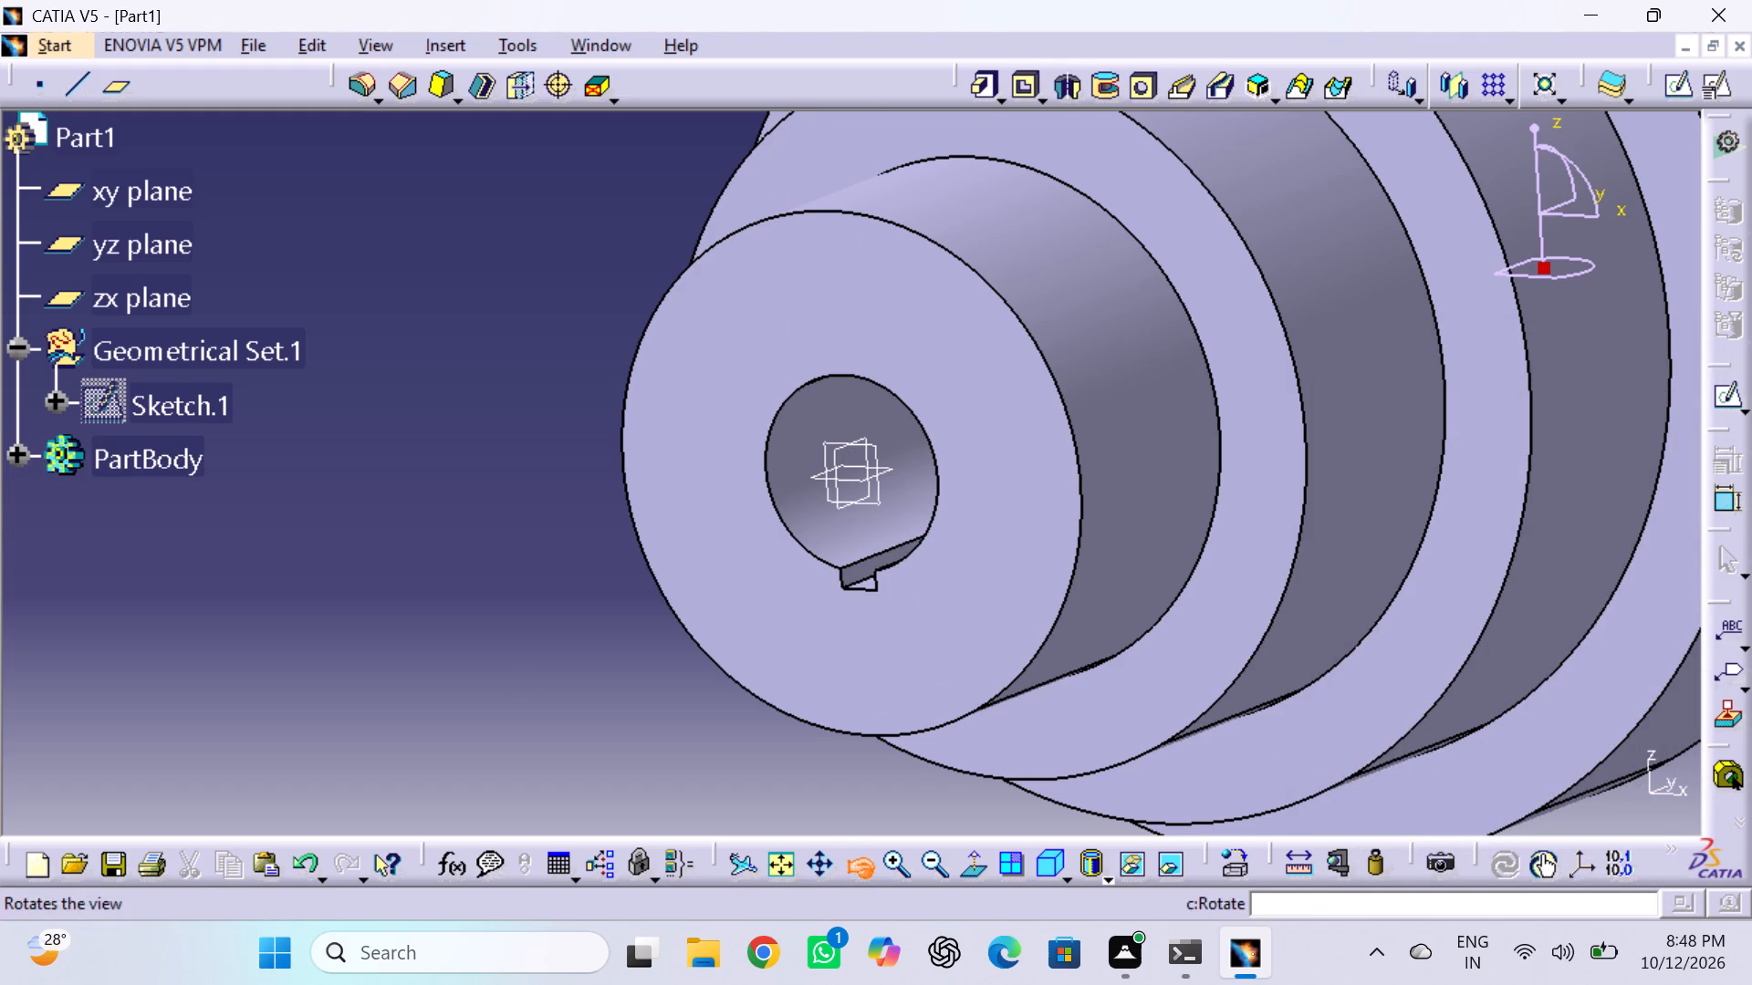
{"action": "left_click_drag", "start_coordinate": [512, 620], "coordinate": [654, 648]}
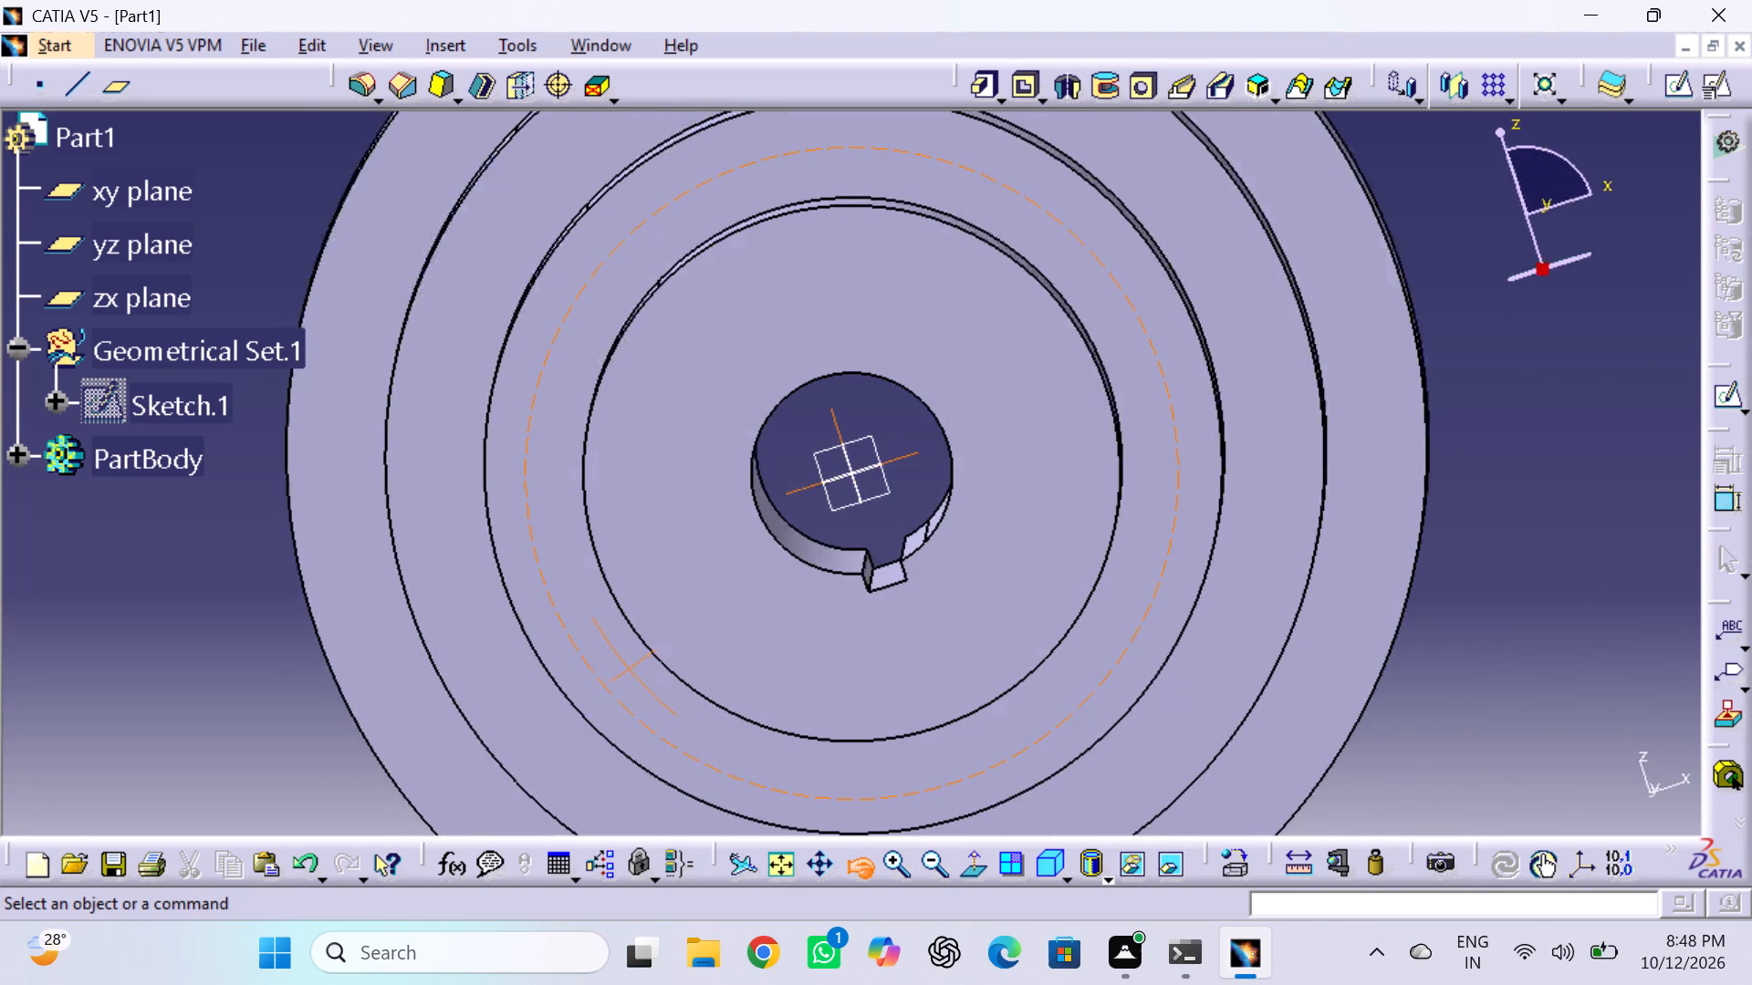
{"action": "left_click_drag", "start_coordinate": [654, 648], "coordinate": [789, 767]}
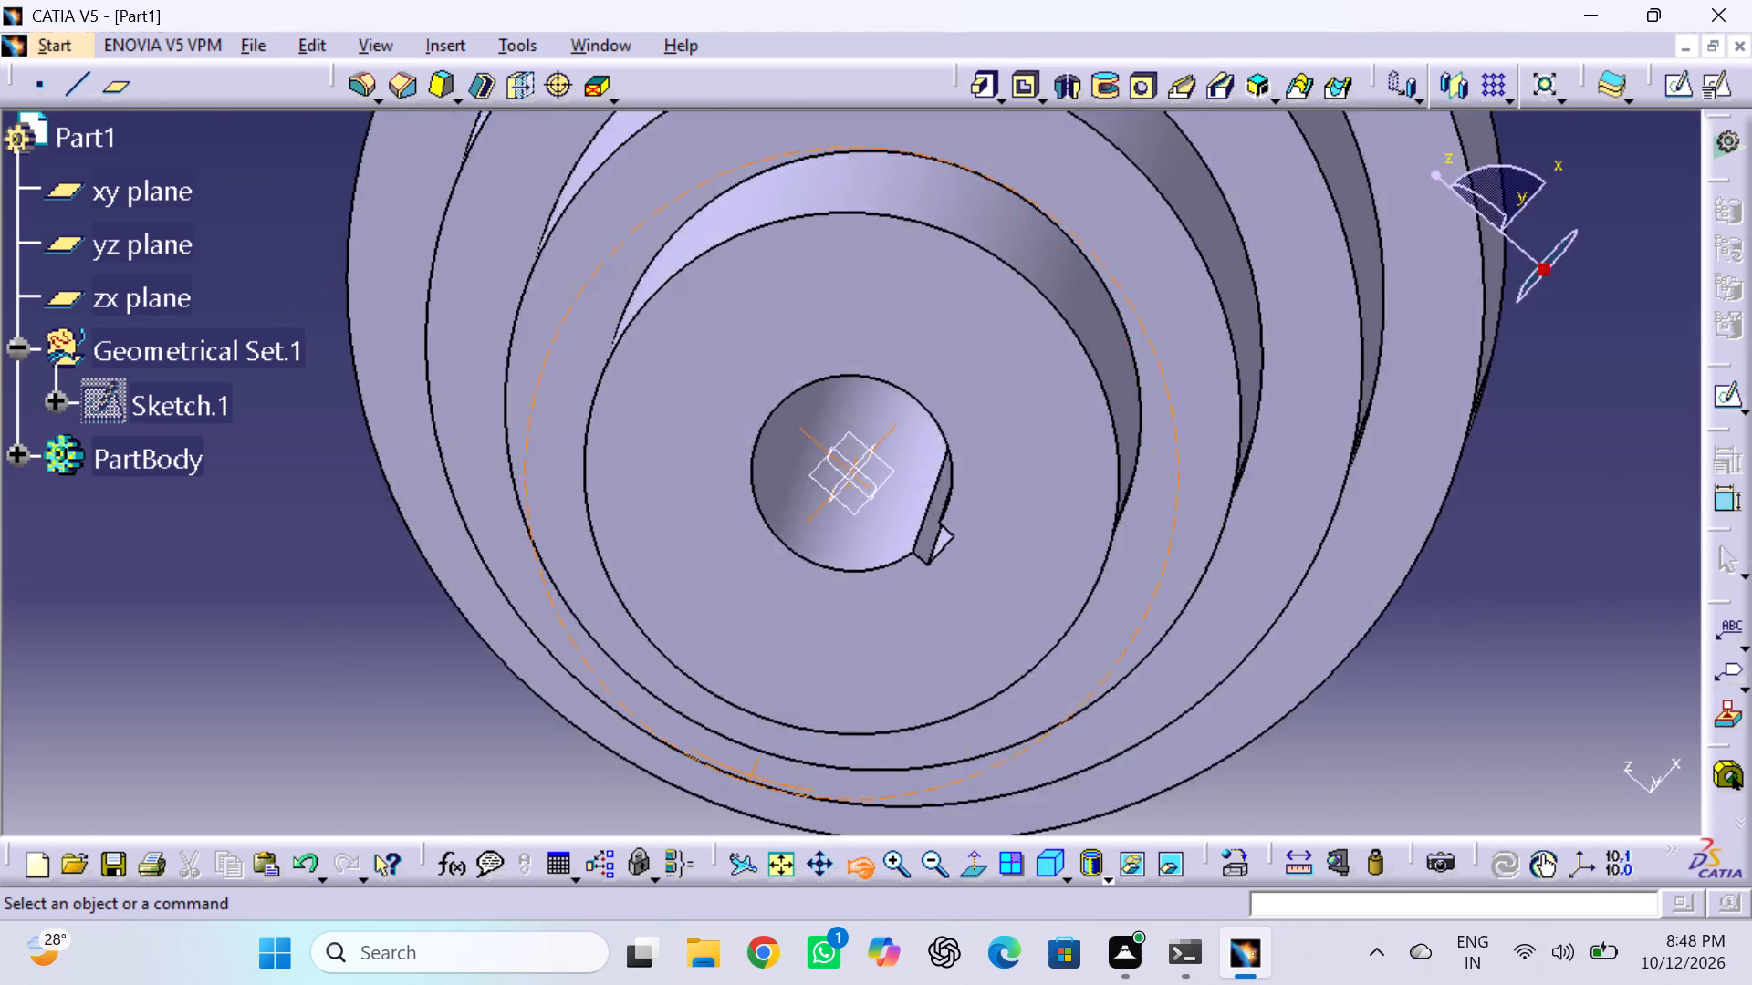
{"action": "left_click_drag", "start_coordinate": [789, 767], "coordinate": [892, 730]}
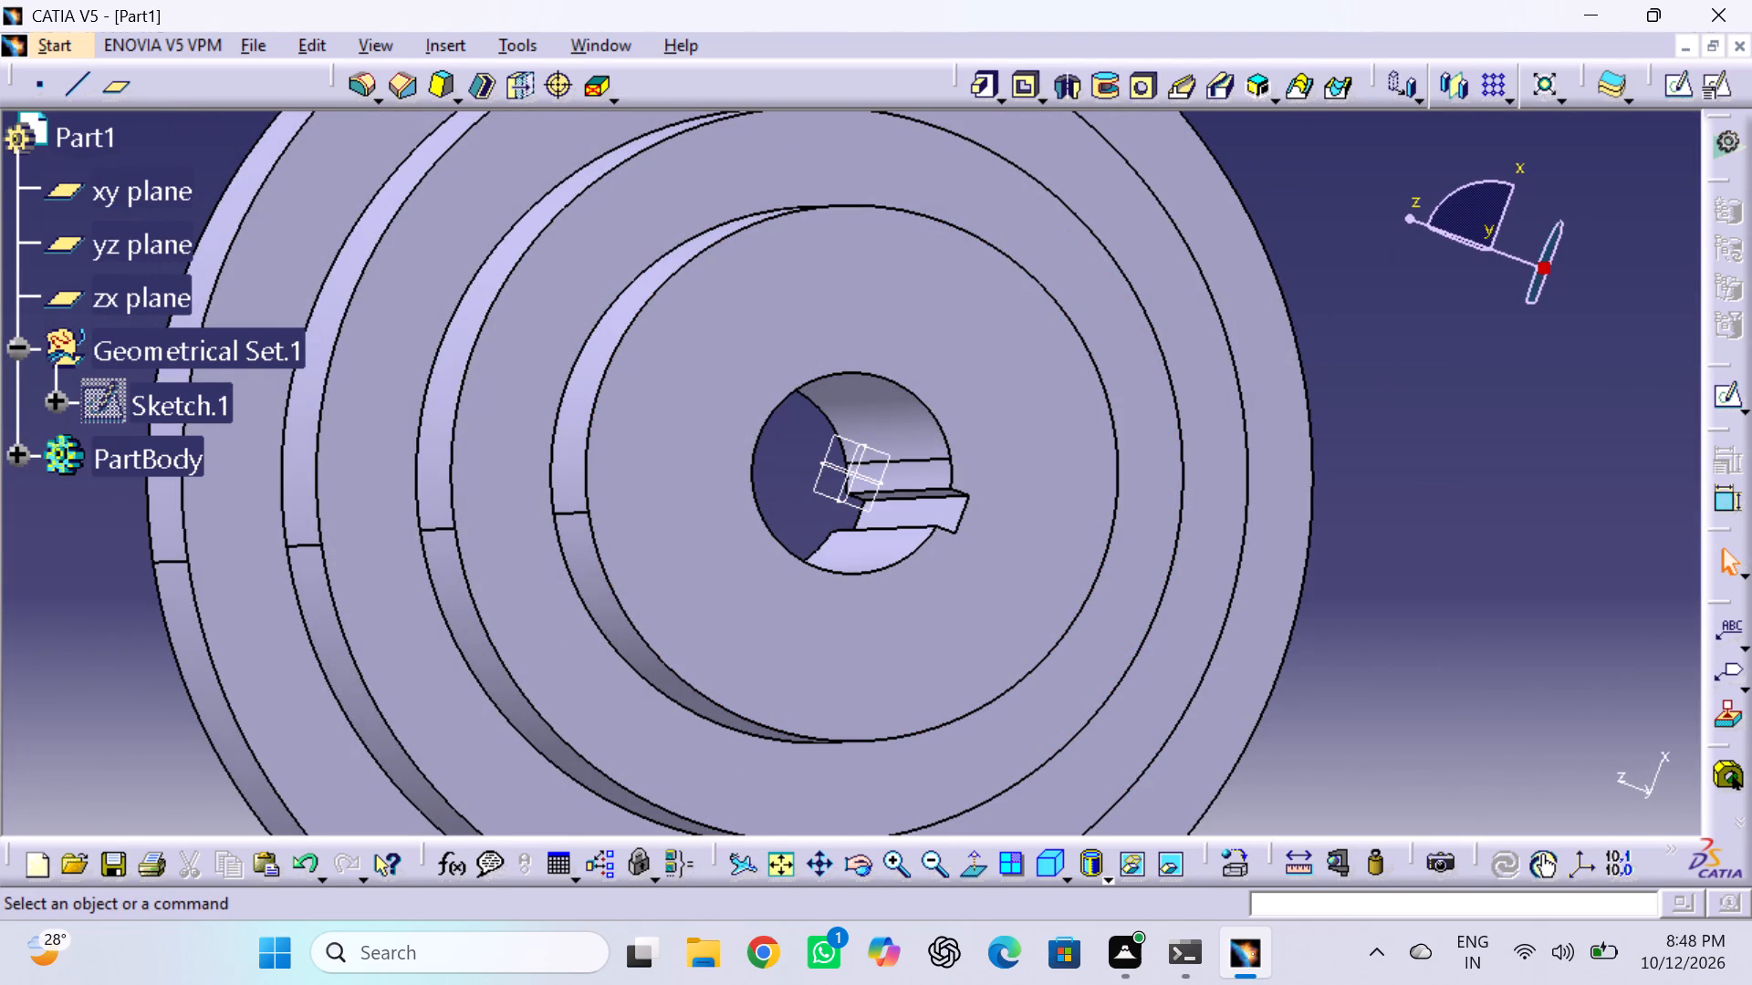
{"action": "key", "text": "ctrl+s"}
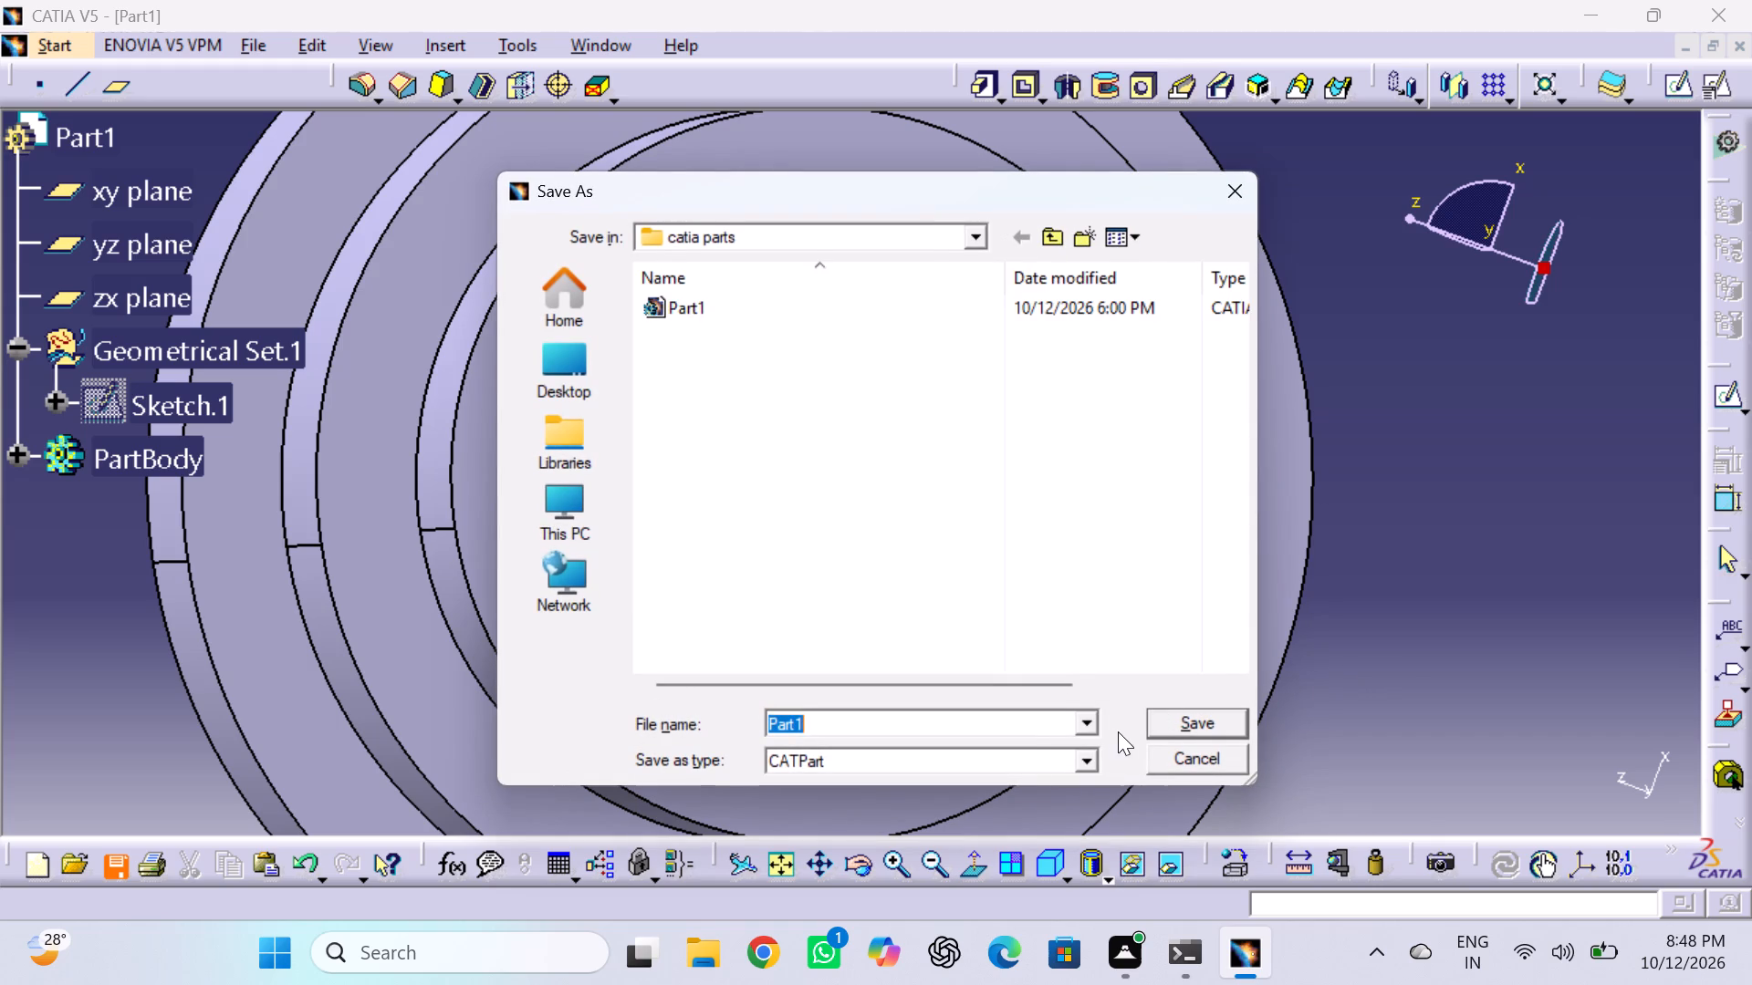
{"action": "left_click", "coordinate": [1021, 732]}
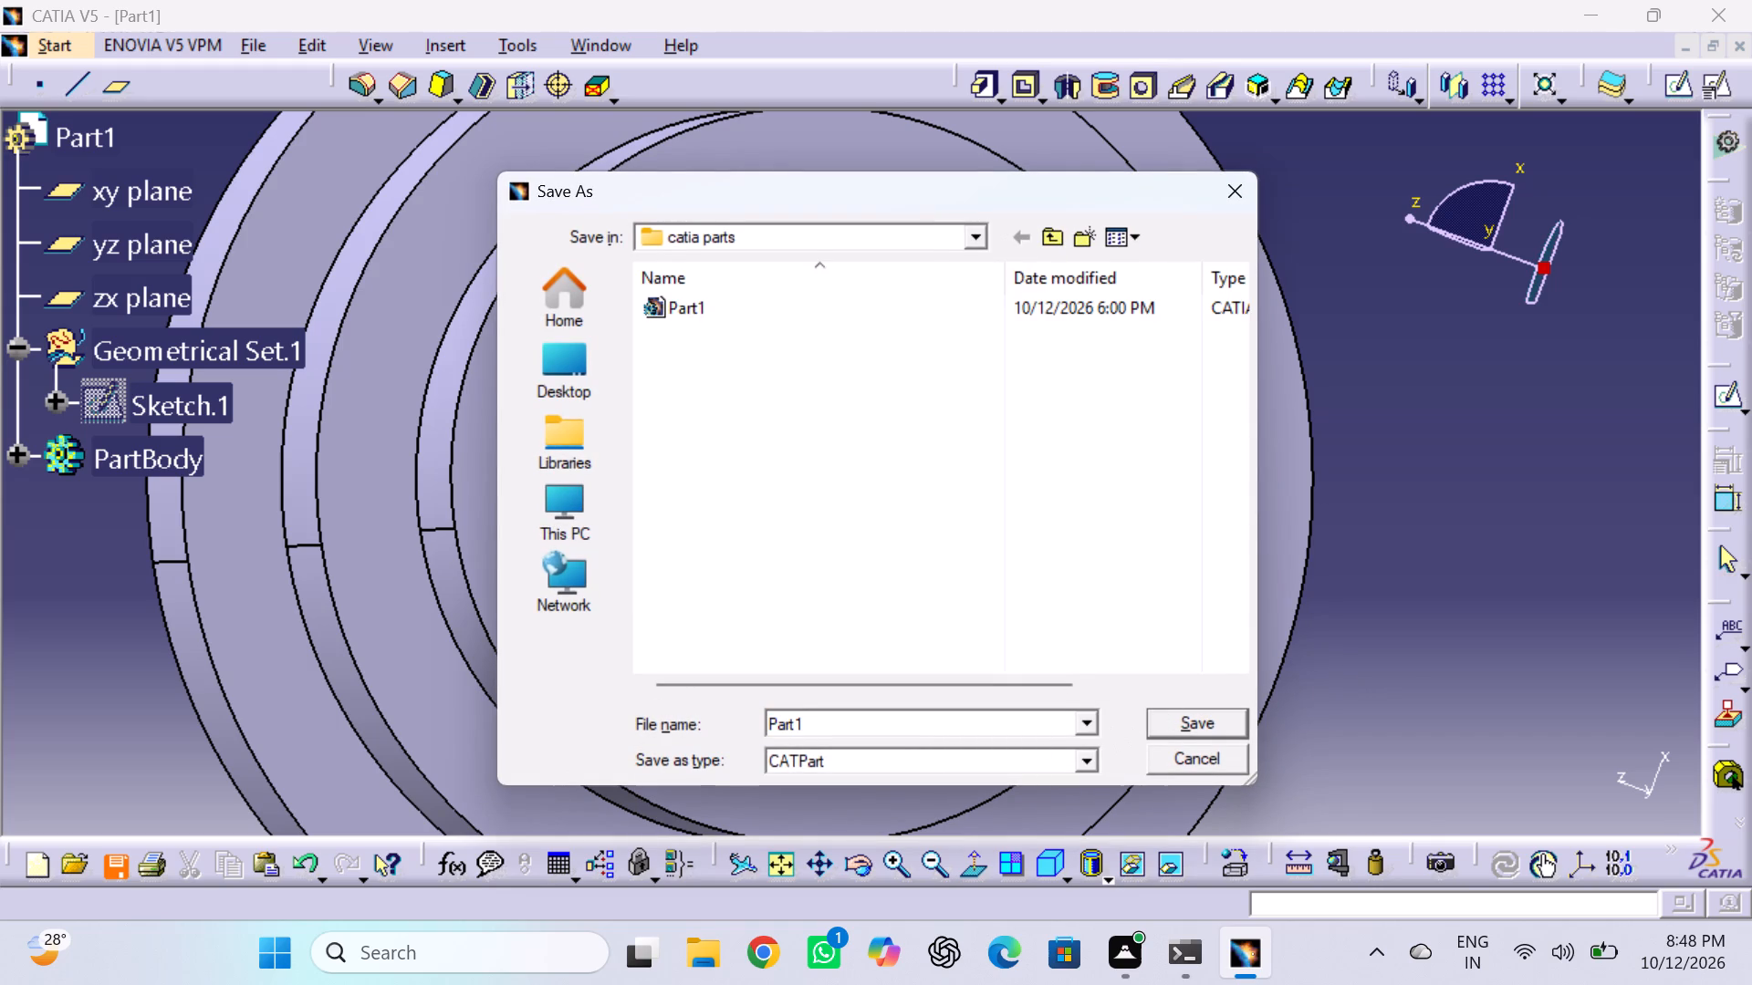
{"action": "left_click", "coordinate": [1021, 732]}
{"action": "left_click", "coordinate": [1019, 726]}
{"action": "key", "text": "BackSpace"}
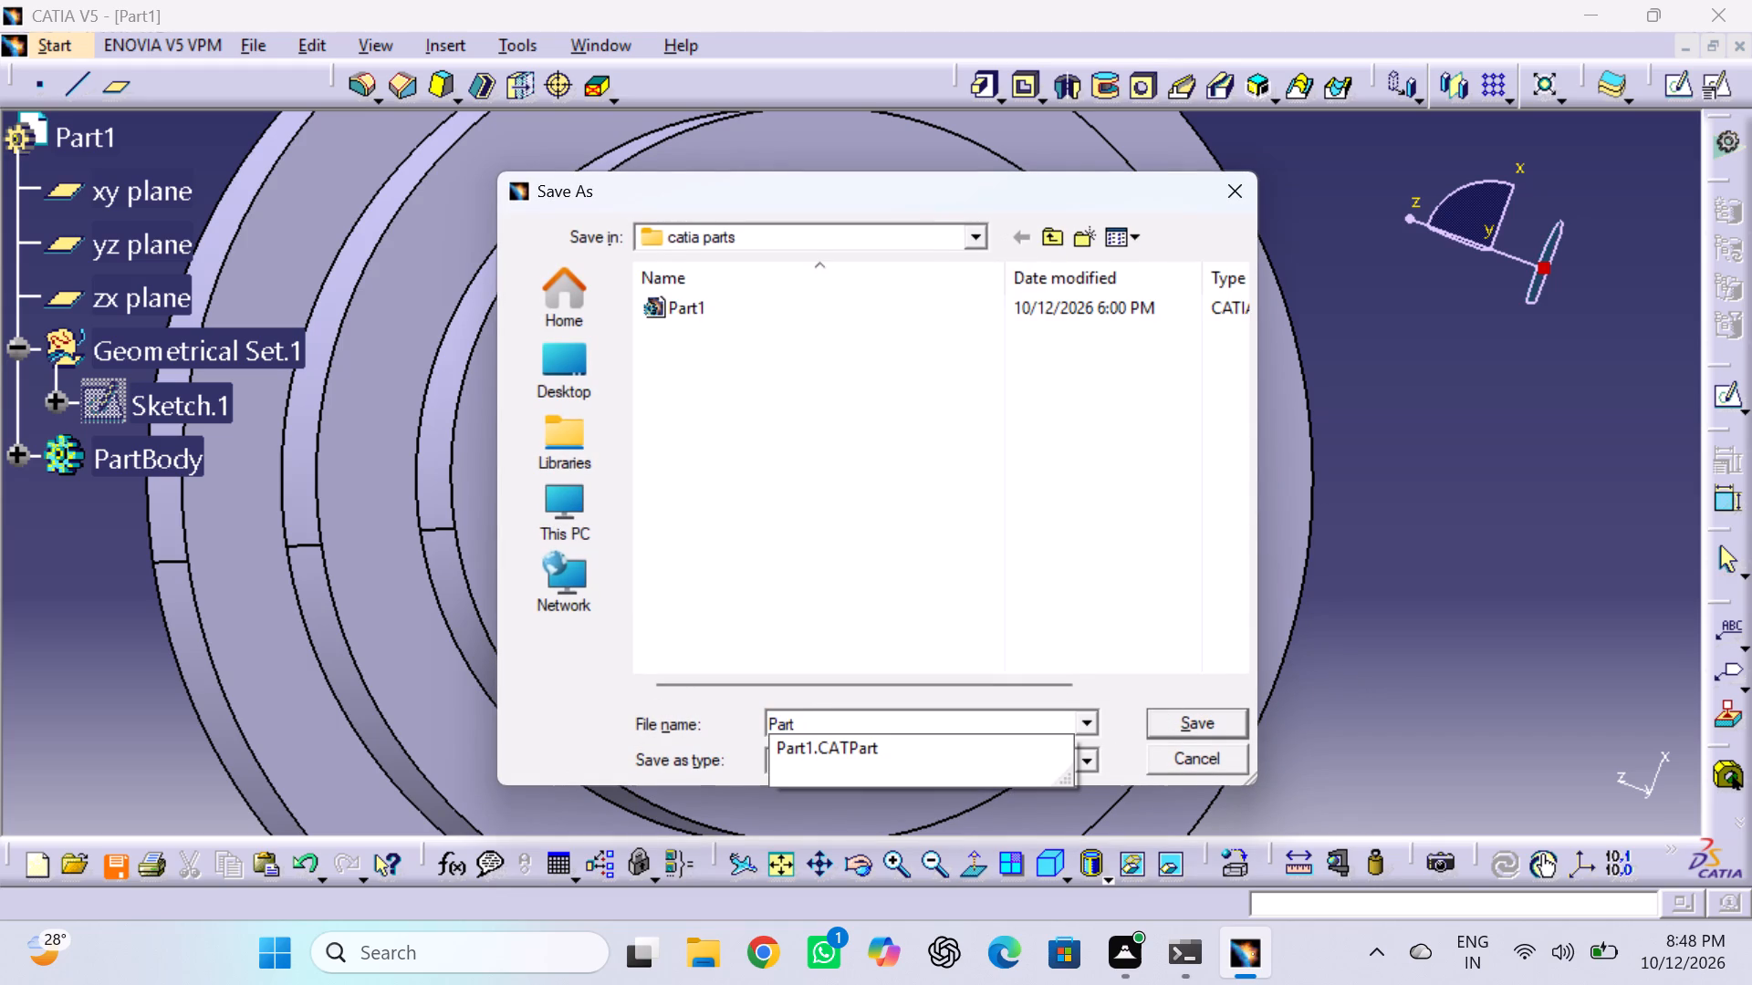
{"action": "key", "text": "2"}
{"action": "key", "text": "Return"}
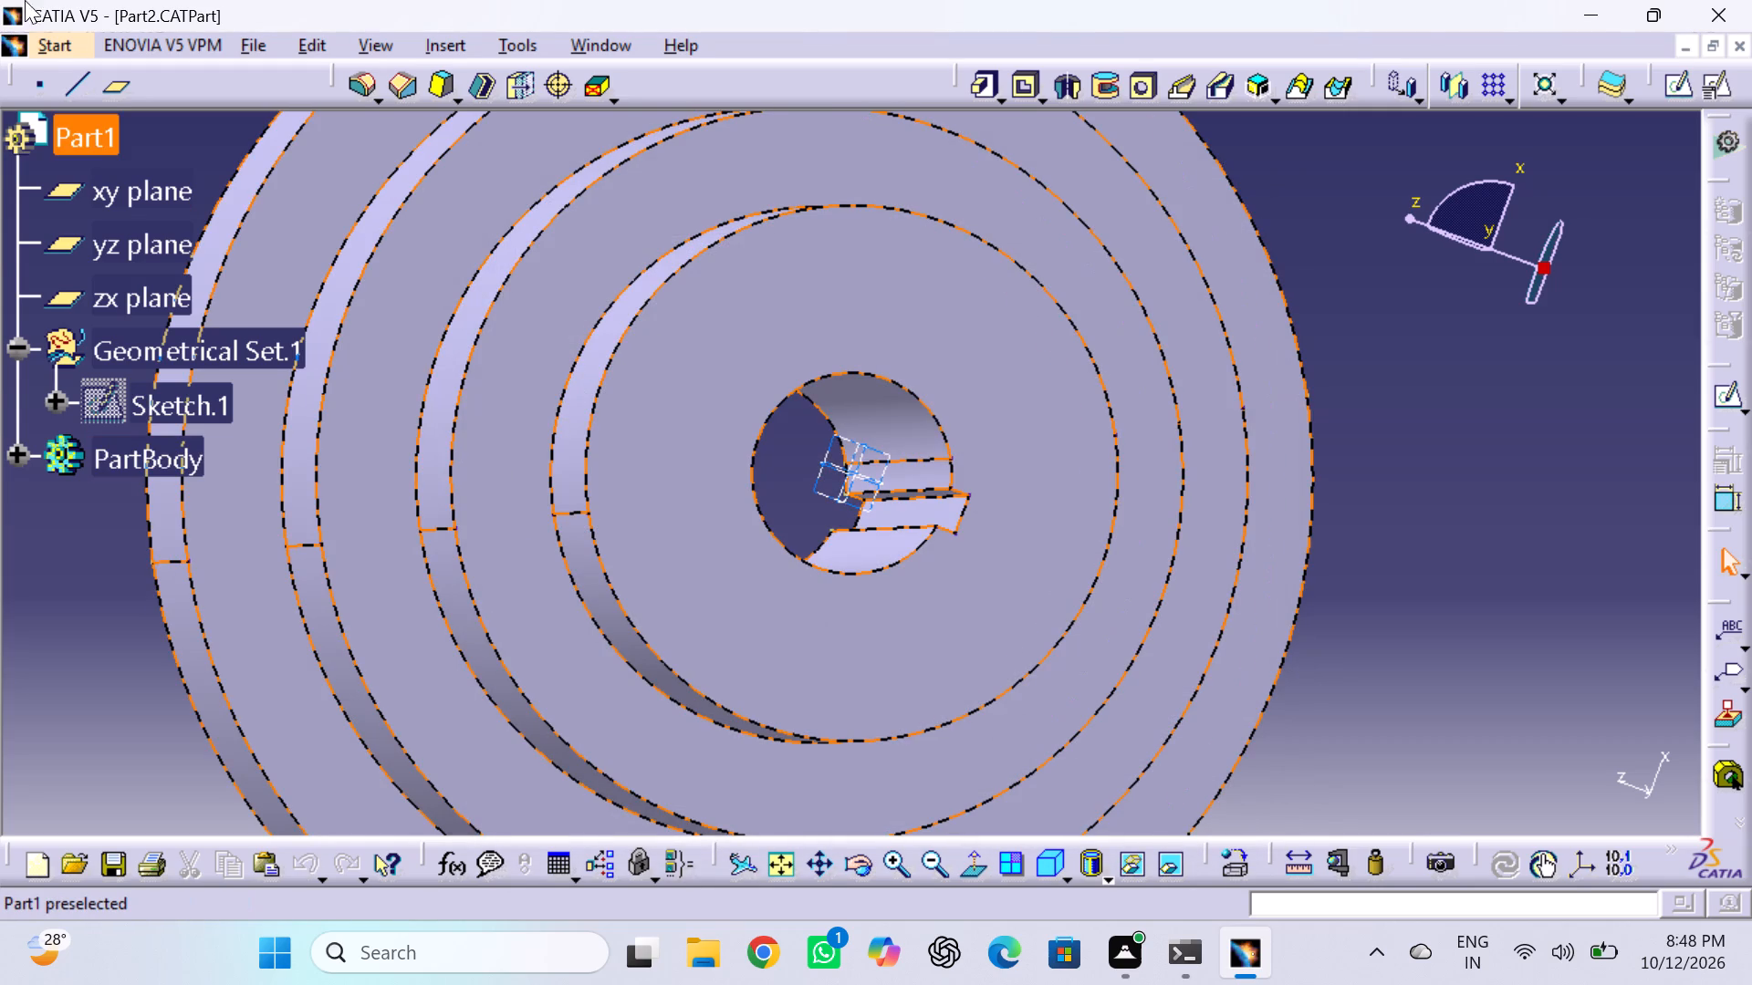
Create a new drawing with an empty A0 ISO sheet at 1:1 scale in the Drafting workbench.
{"action": "left_click", "coordinate": [49, 45]}
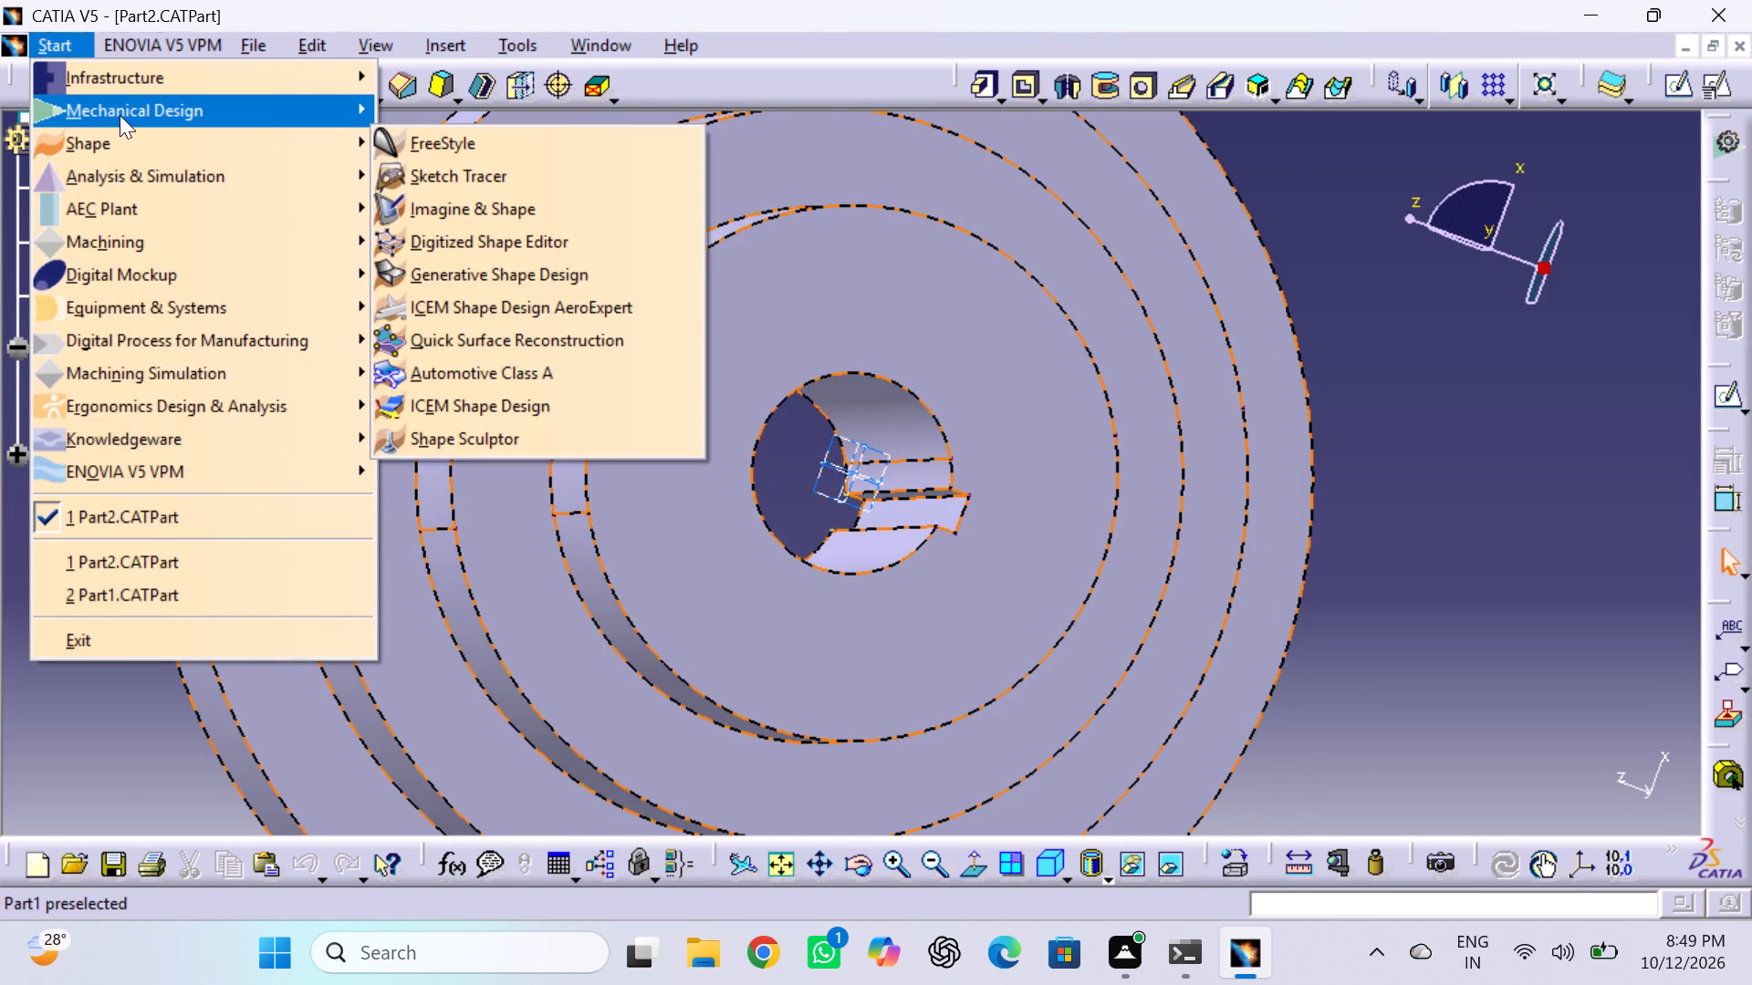
{"action": "double_click", "coordinate": [120, 115]}
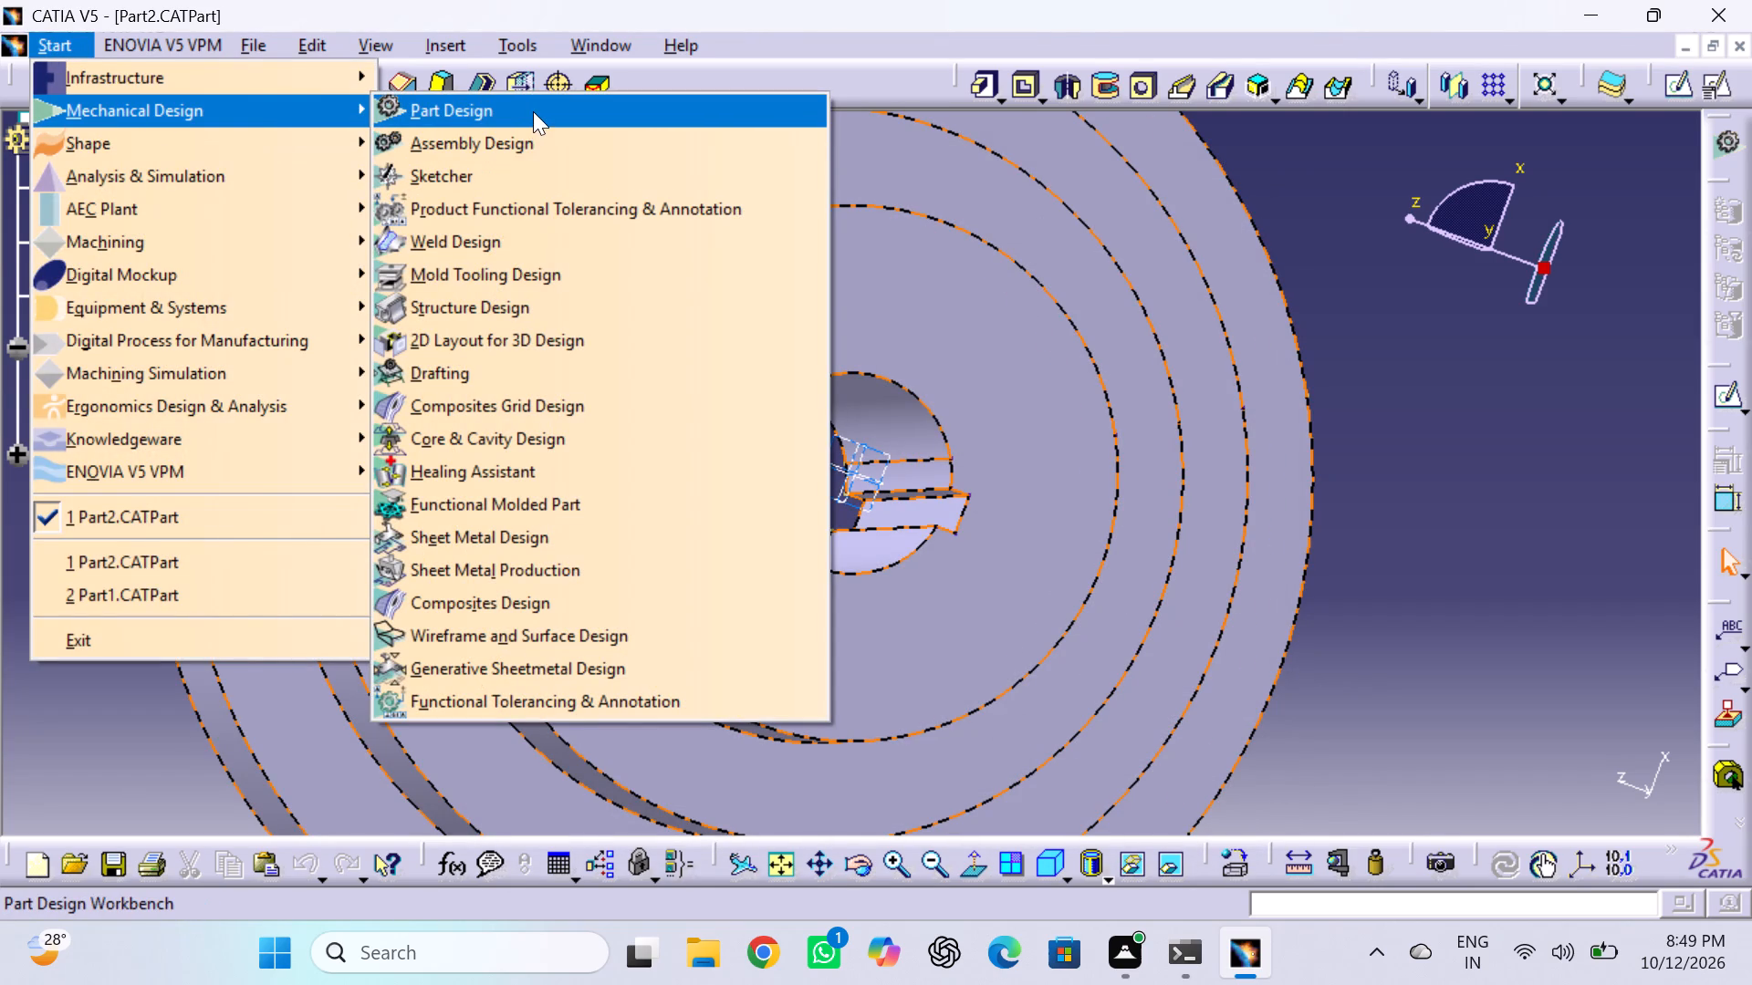
{"action": "left_click", "coordinate": [490, 362]}
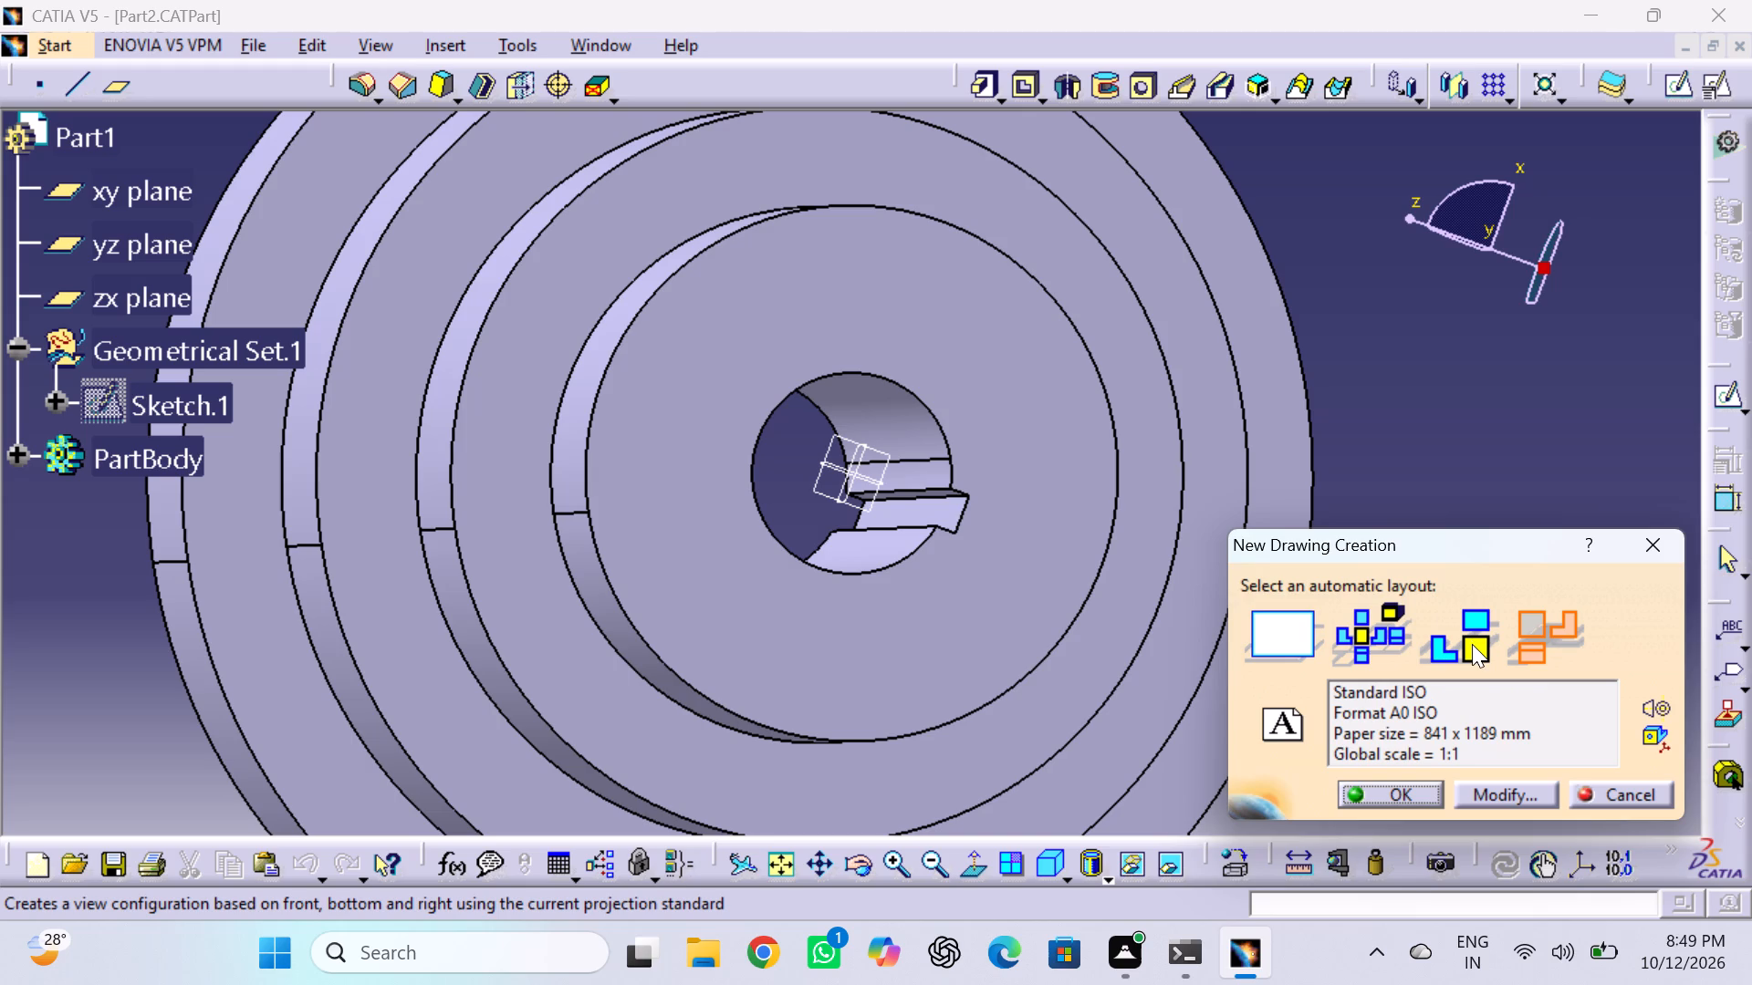
{"action": "left_click", "coordinate": [1297, 637]}
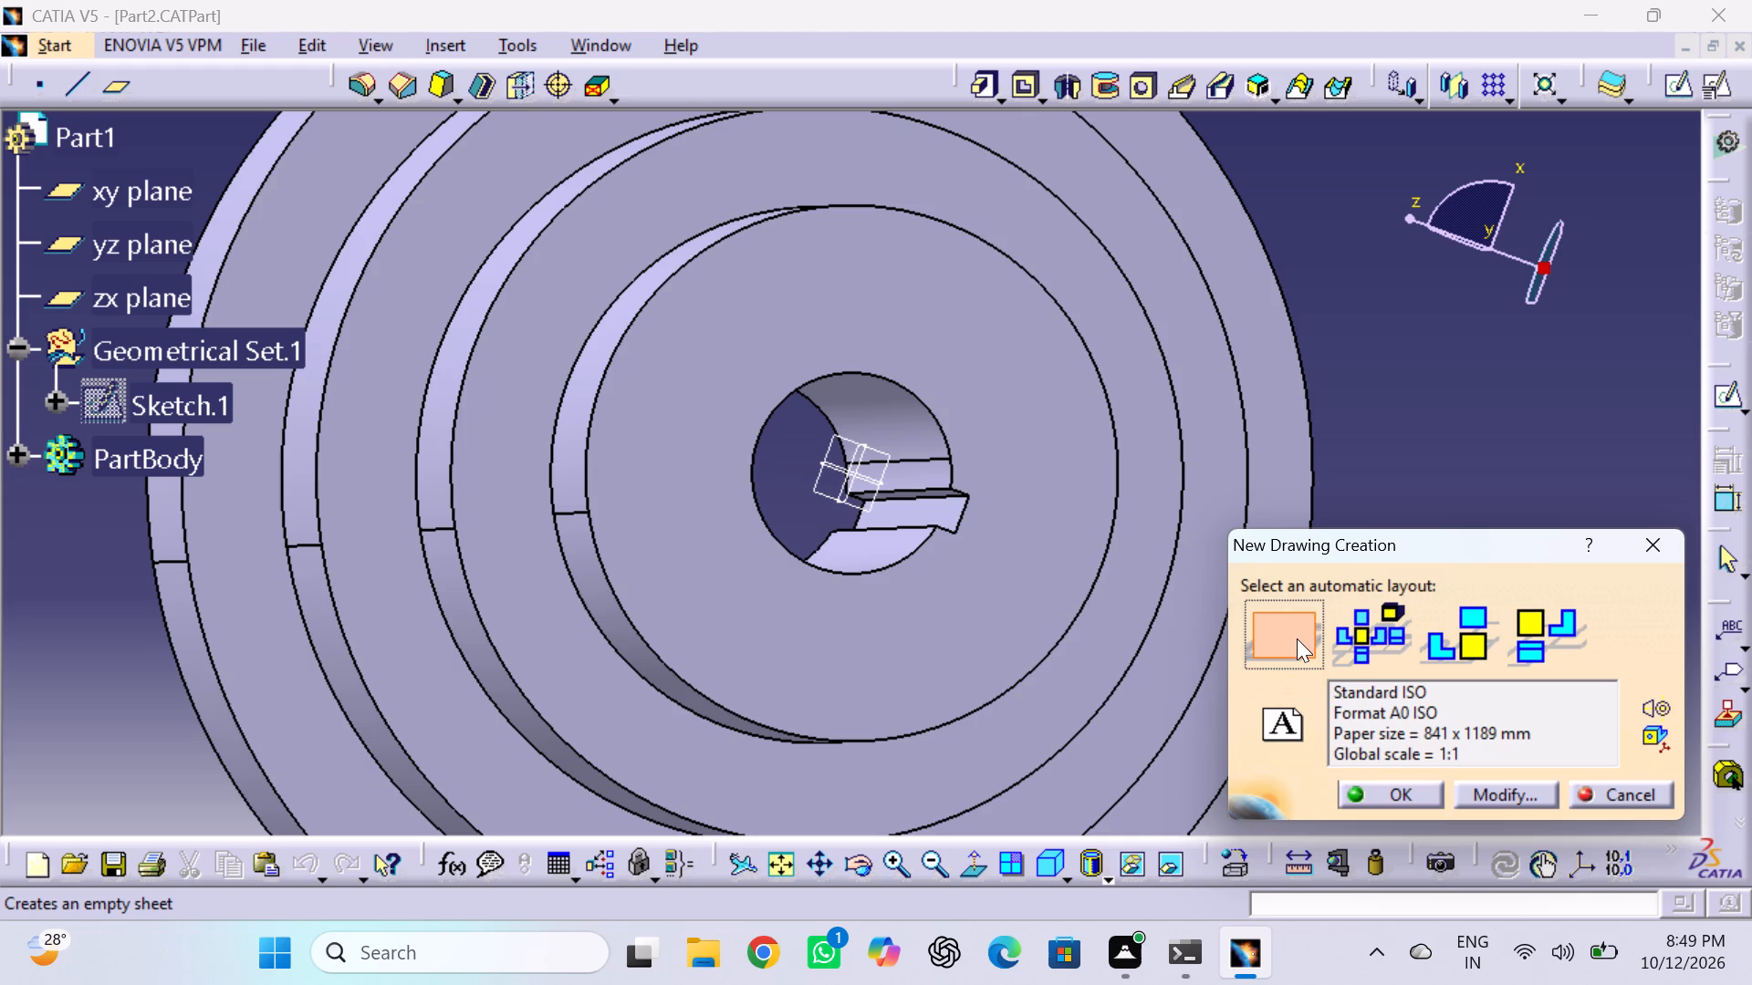
{"action": "left_click", "coordinate": [1419, 796]}
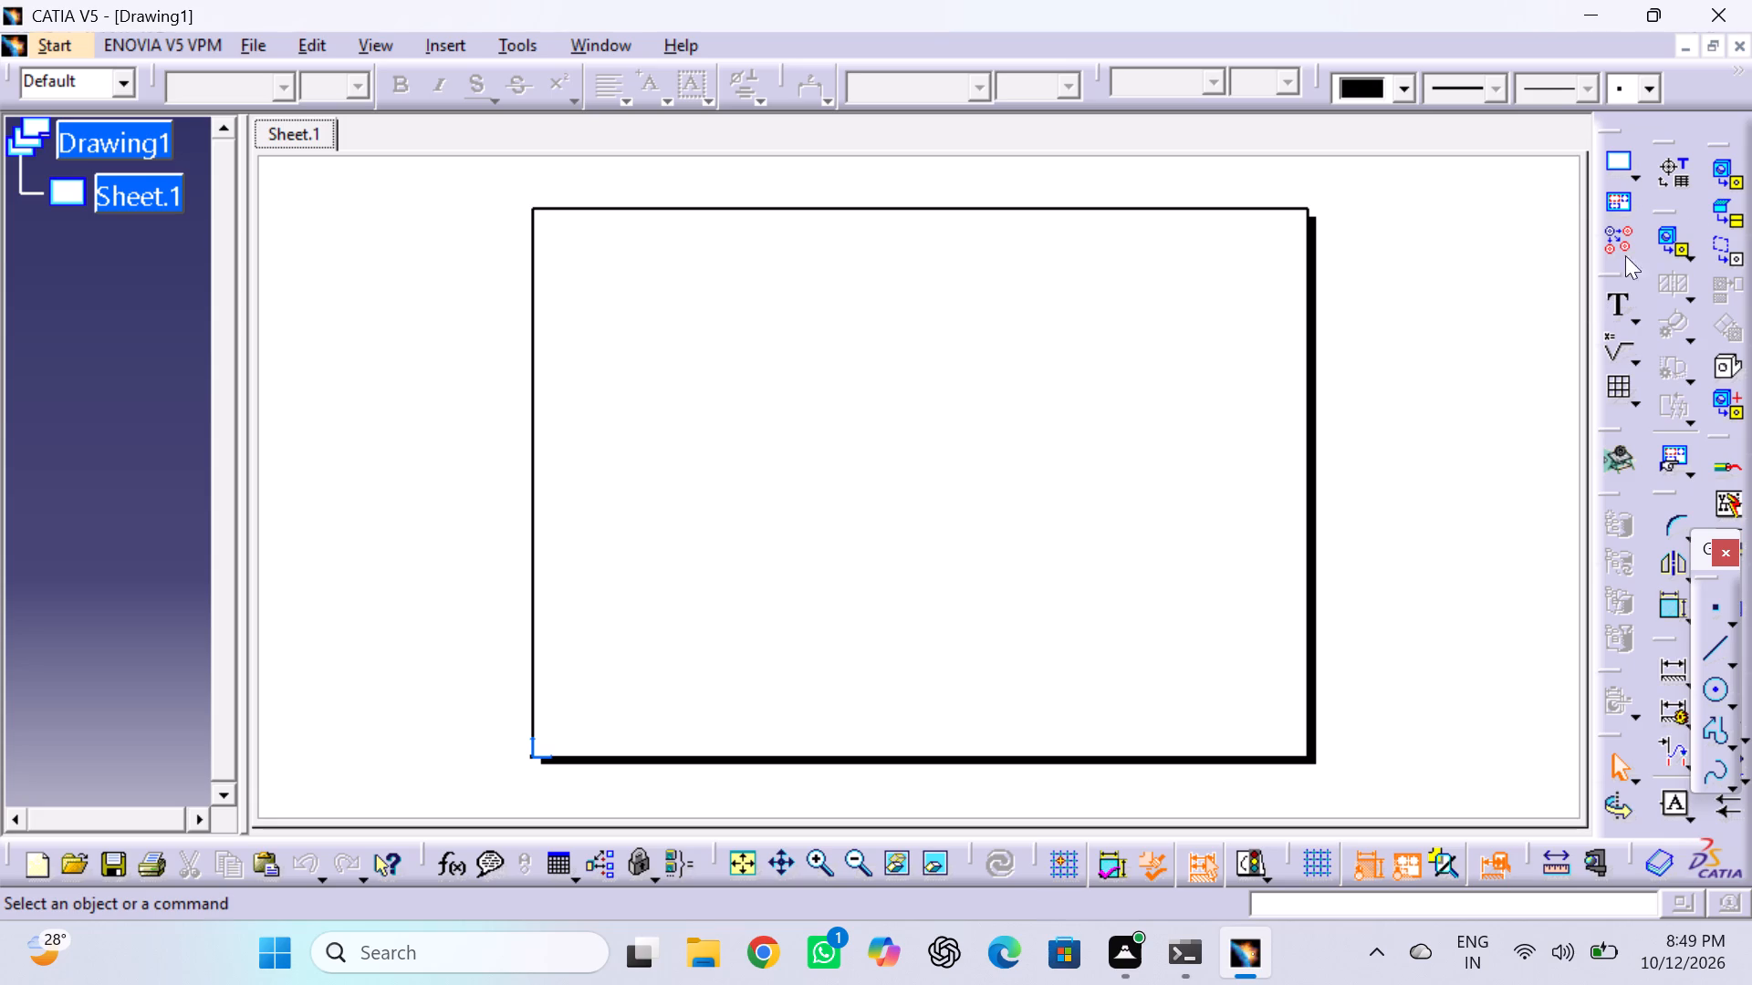
Generate a front view of Part2 on the drawing sheet using the part's yz plane as reference.
{"action": "left_click", "coordinate": [1722, 162]}
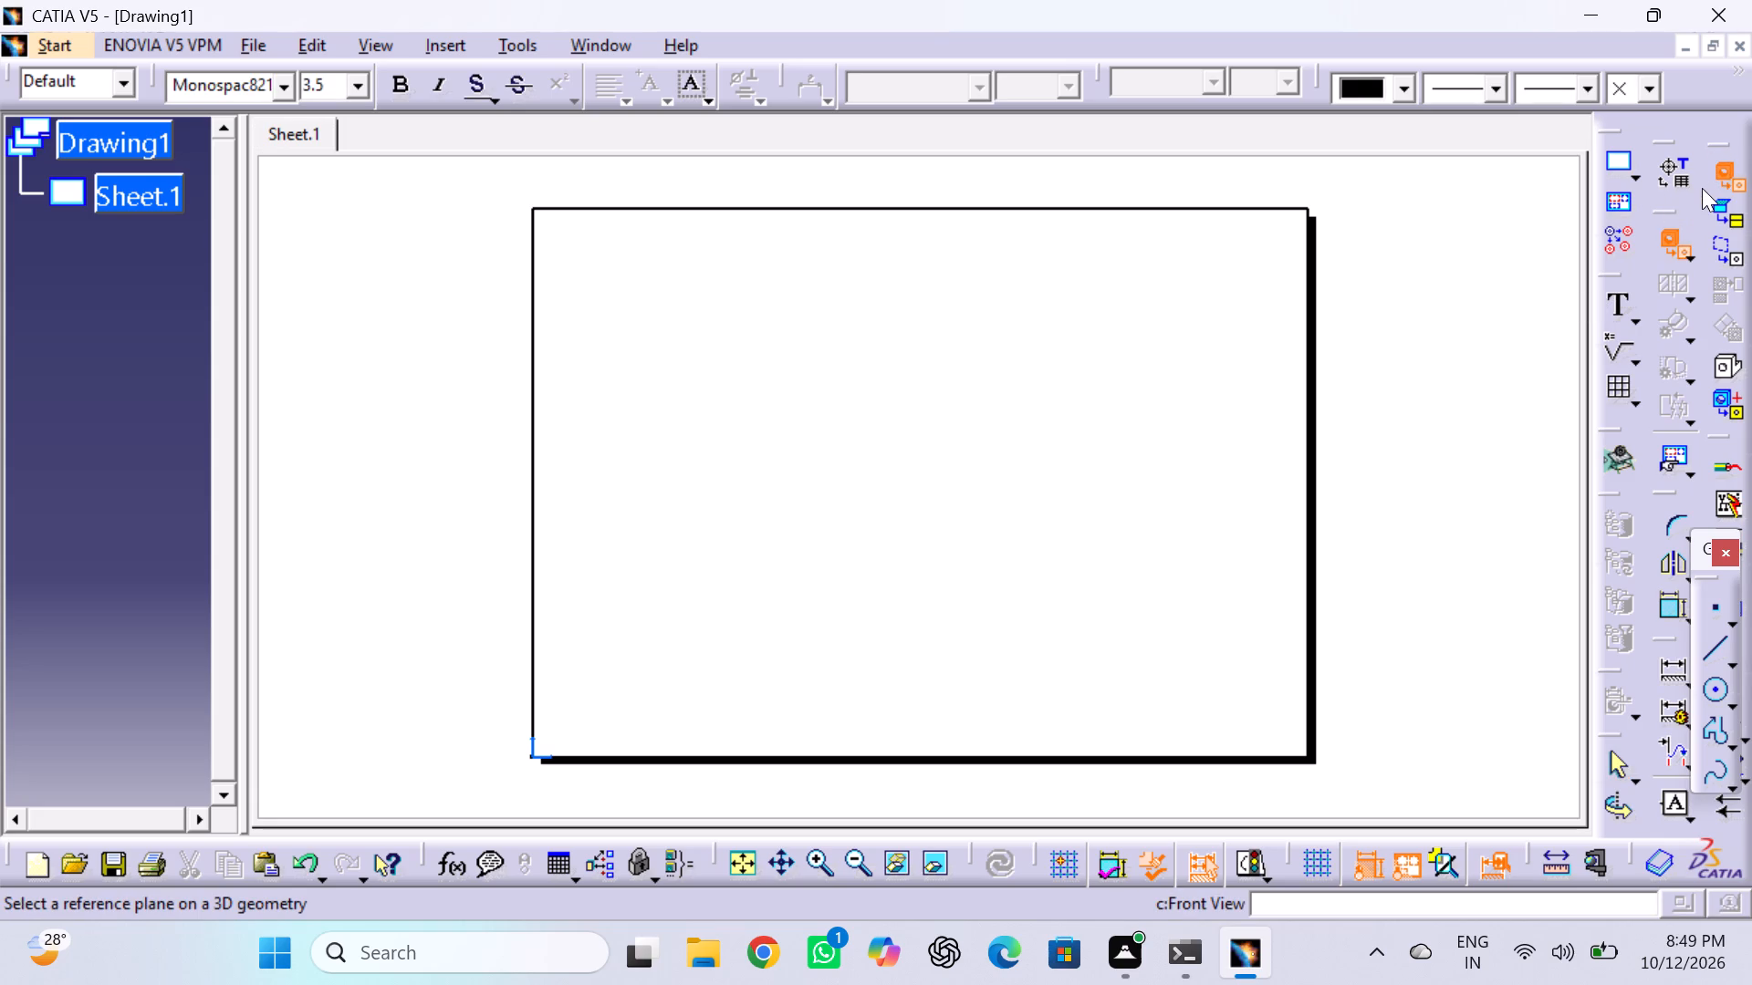
{"action": "left_click", "coordinate": [612, 39]}
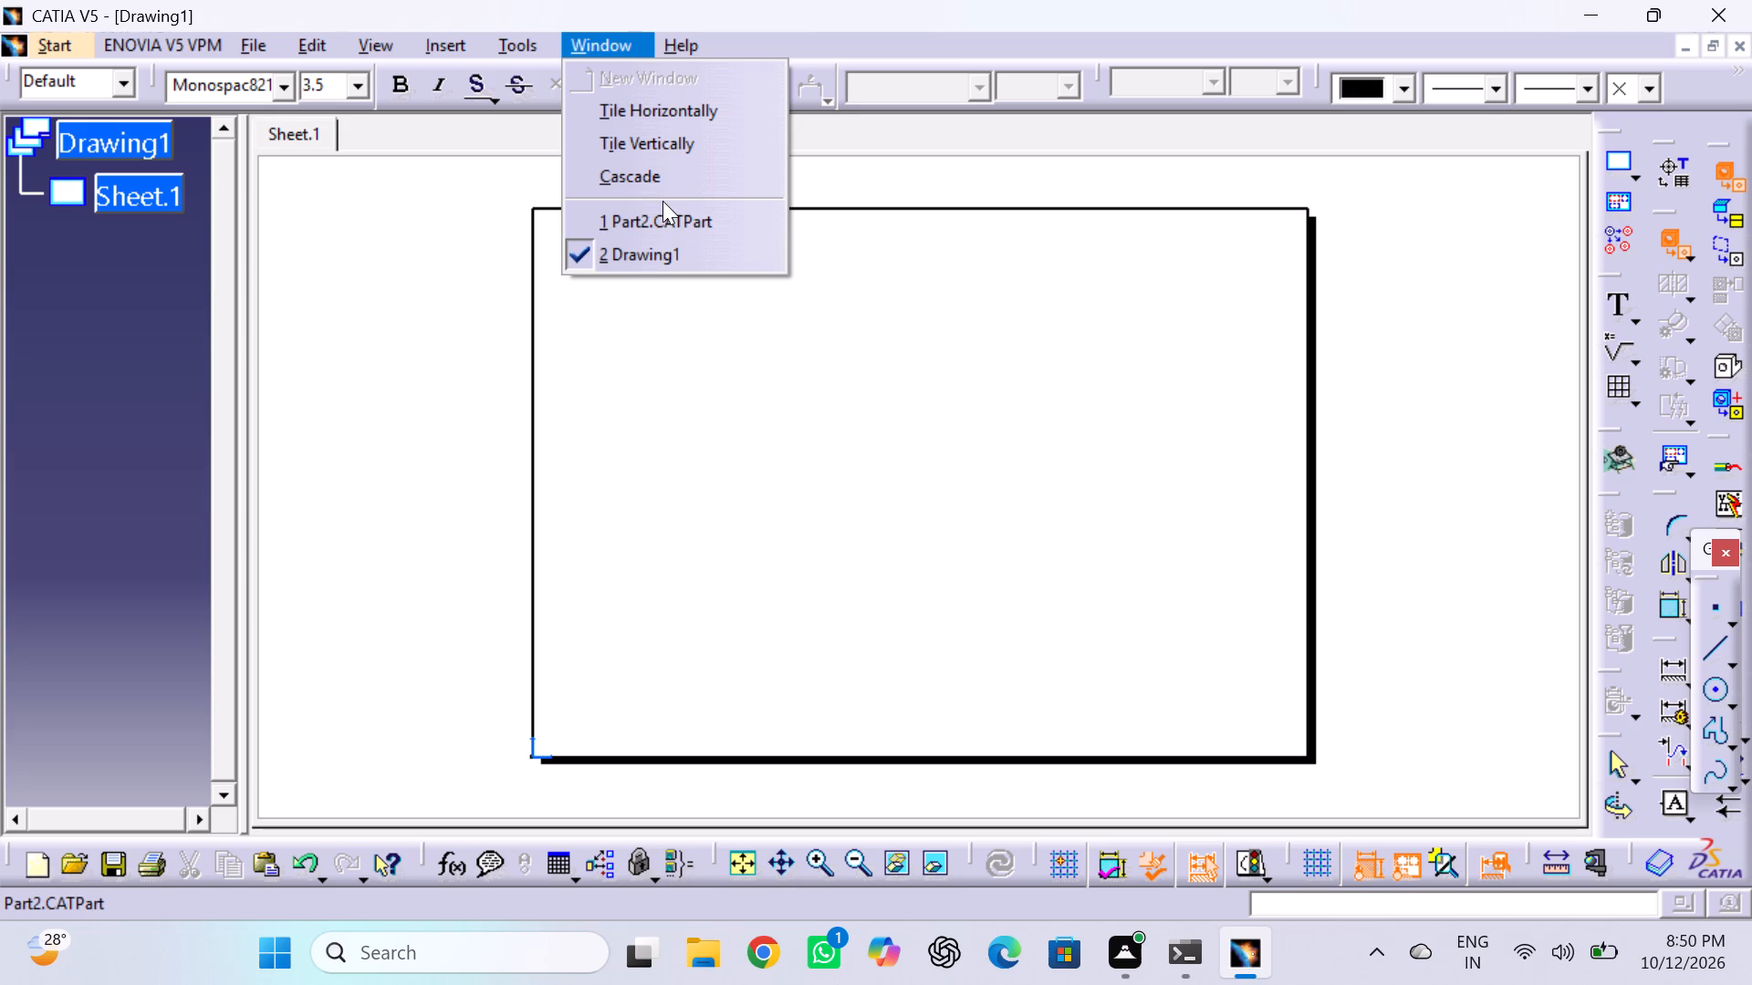
{"action": "left_click", "coordinate": [648, 210]}
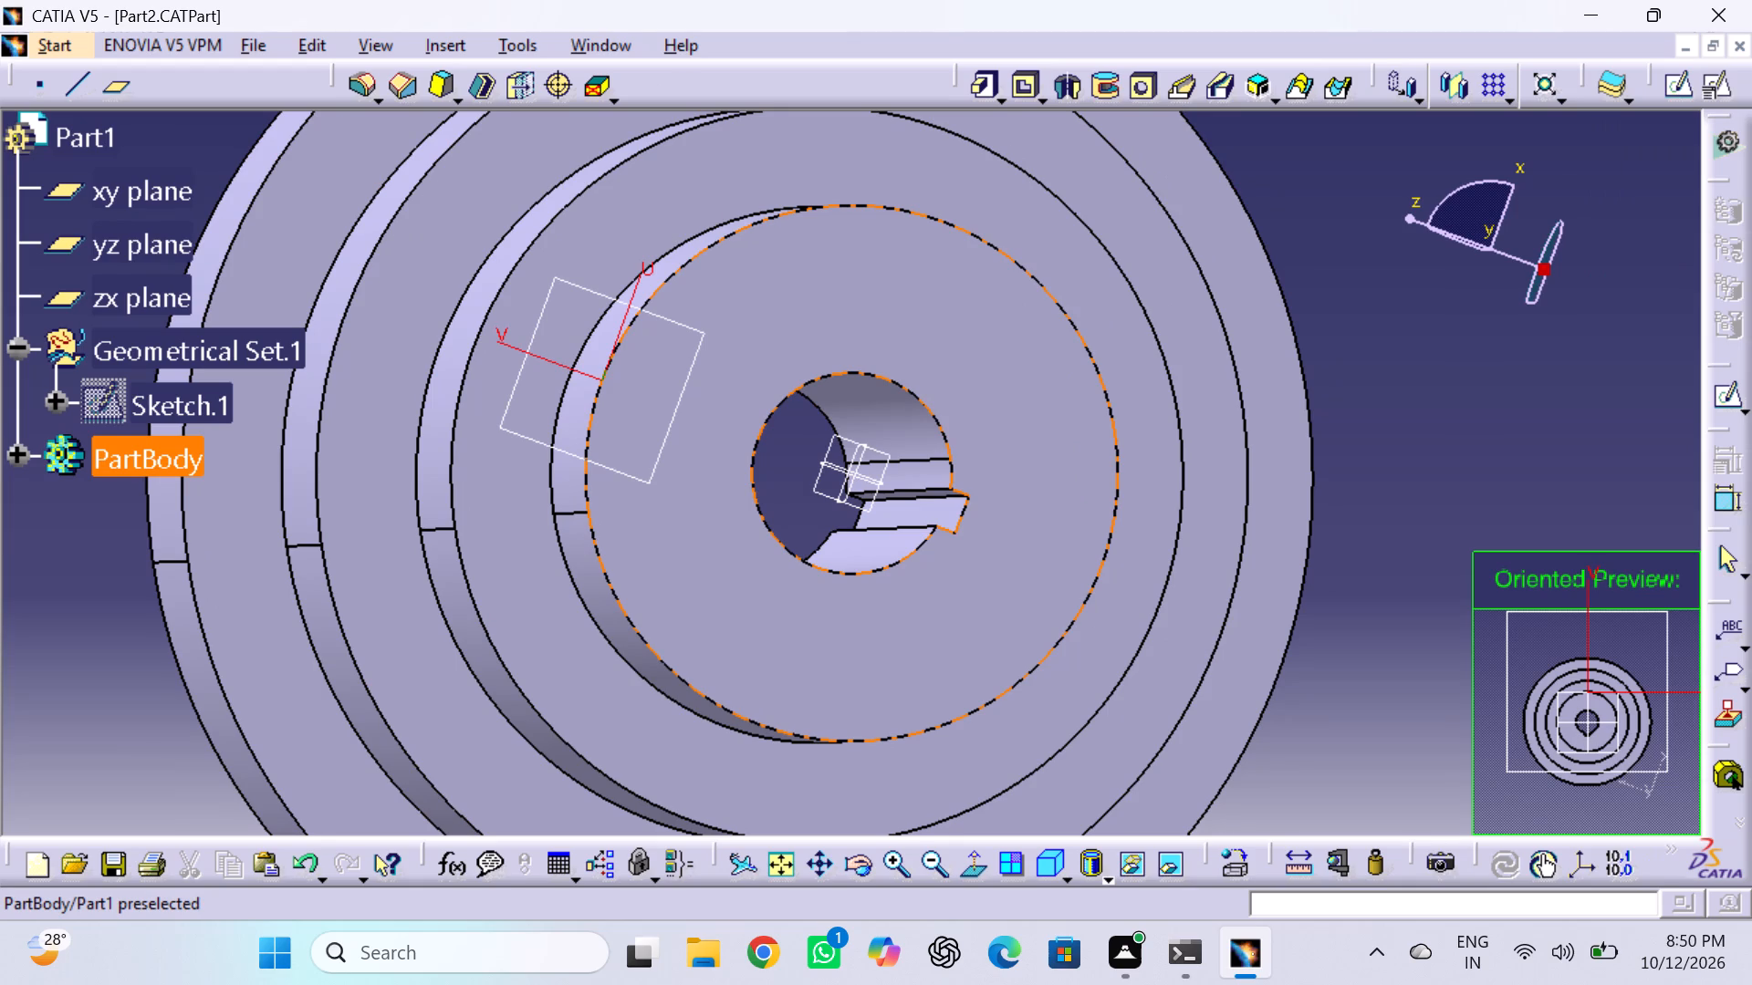
{"action": "left_click", "coordinate": [1051, 868]}
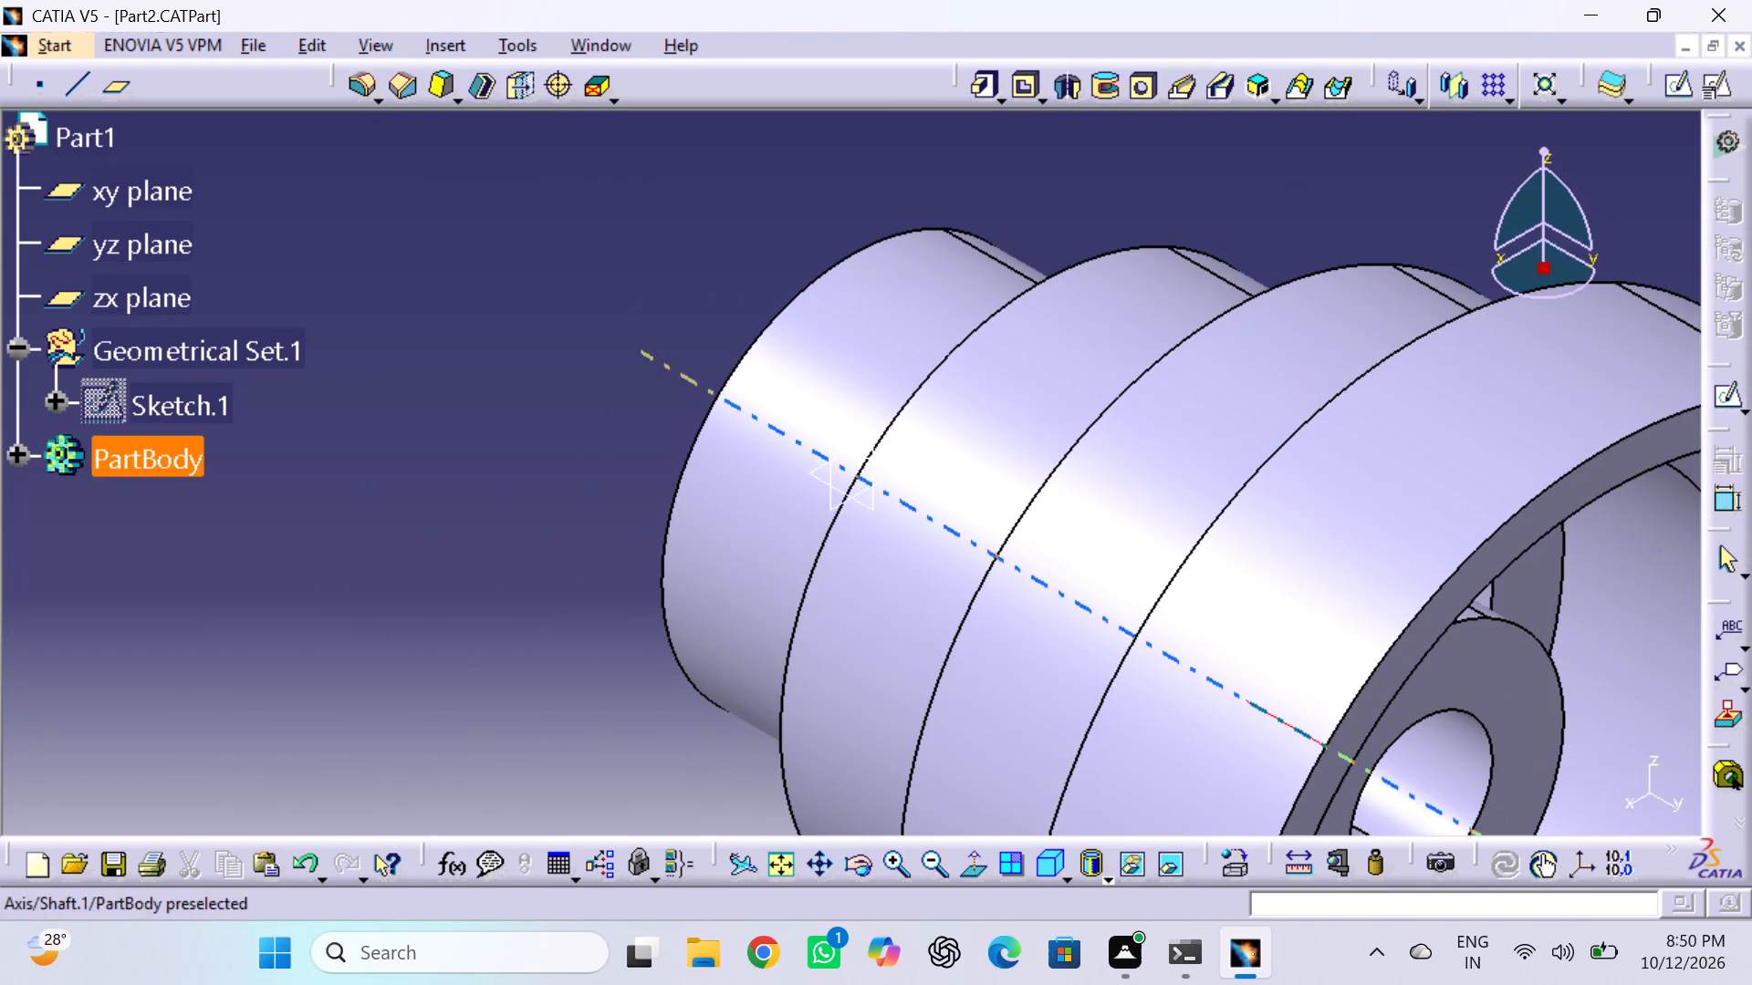
{"action": "left_click", "coordinate": [926, 860]}
{"action": "left_click", "coordinate": [926, 860]}
{"action": "left_click", "coordinate": [926, 860]}
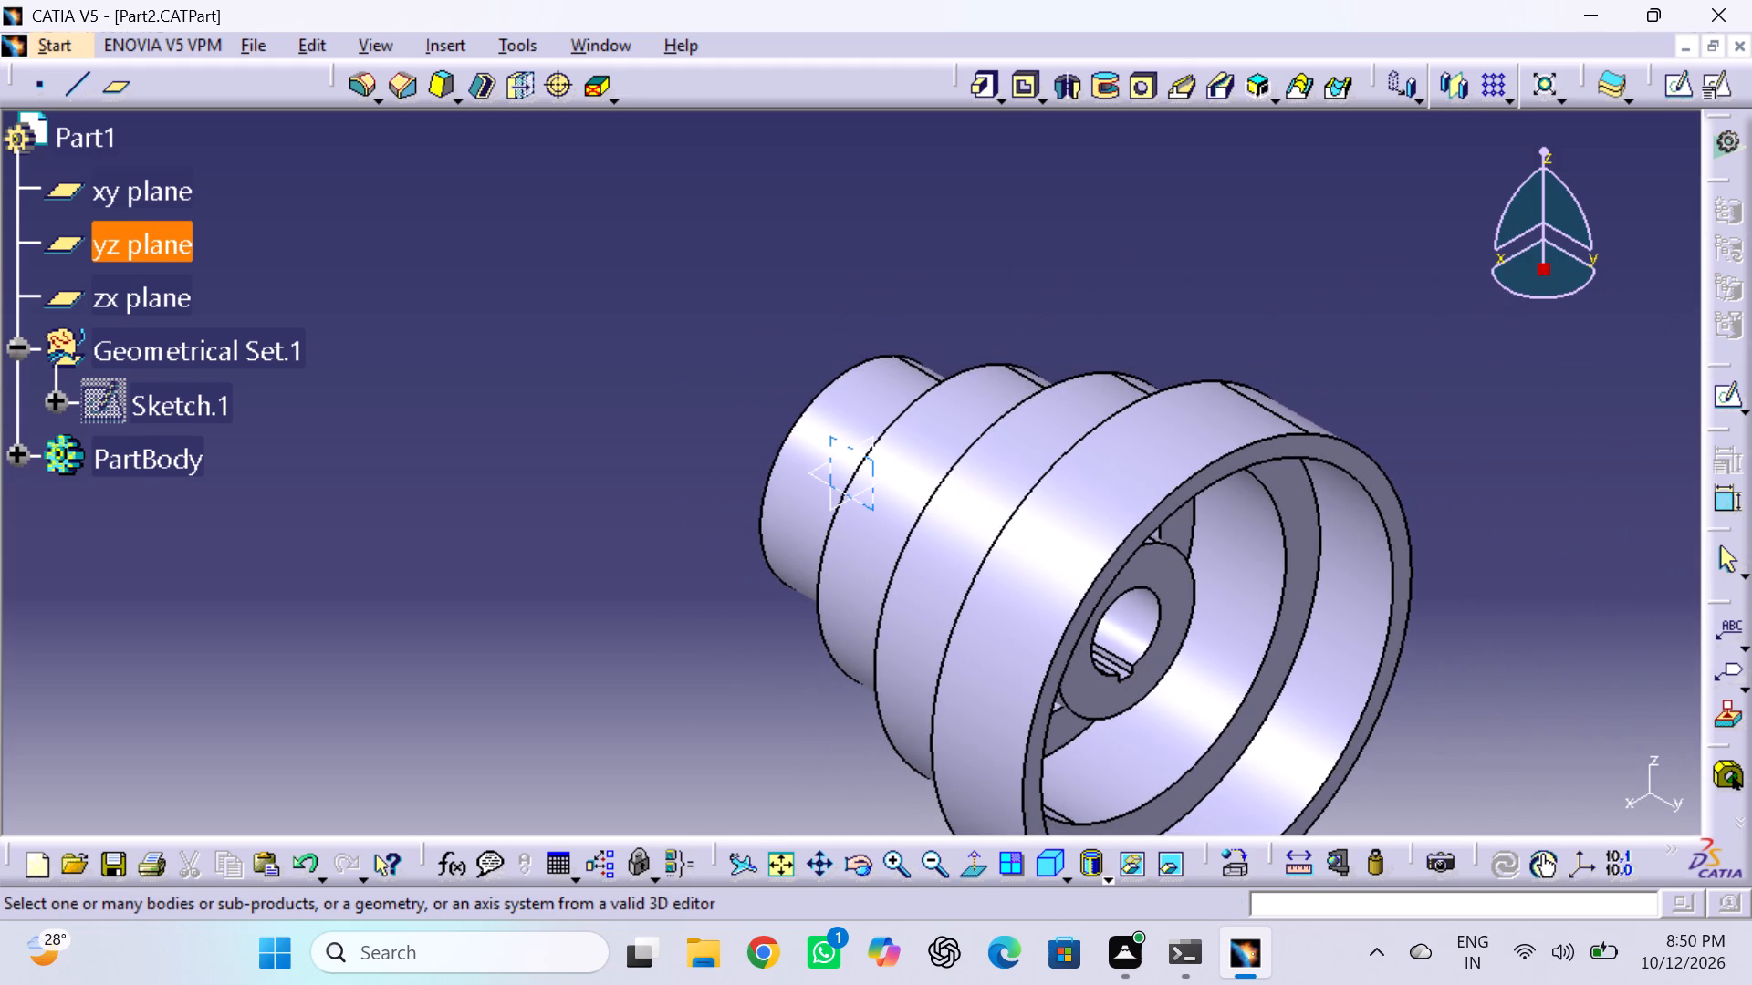
{"action": "left_click", "coordinate": [179, 234]}
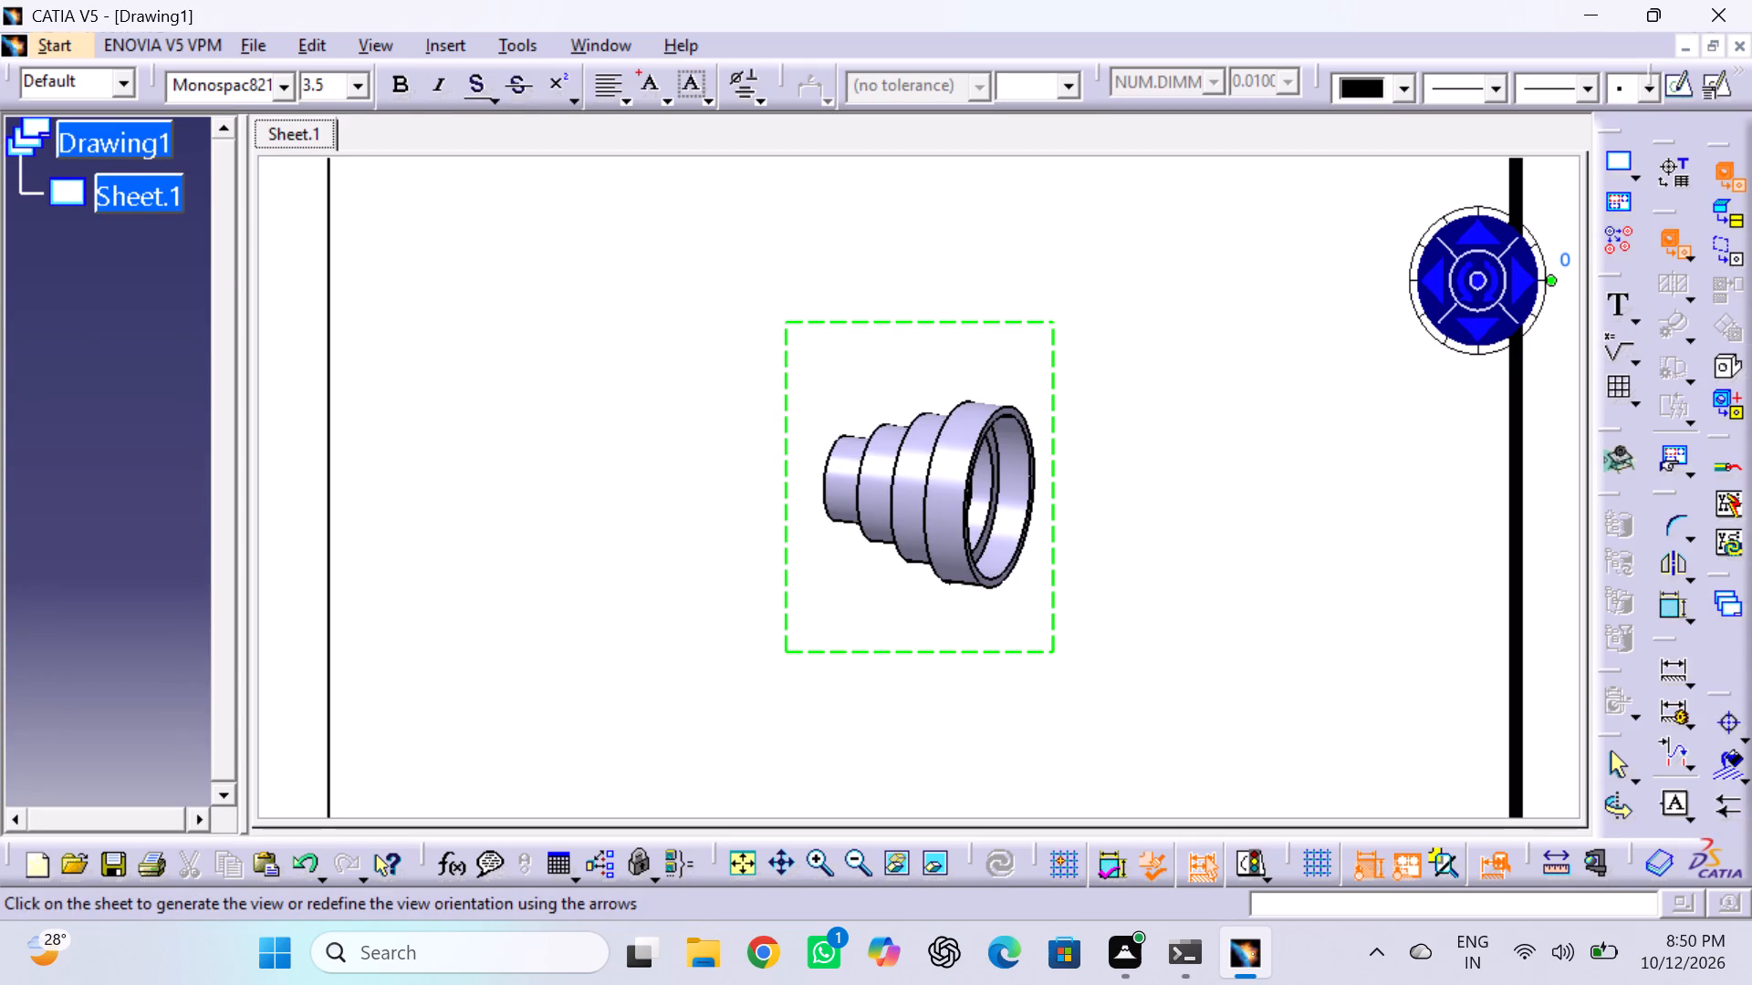
{"action": "left_click", "coordinate": [765, 435]}
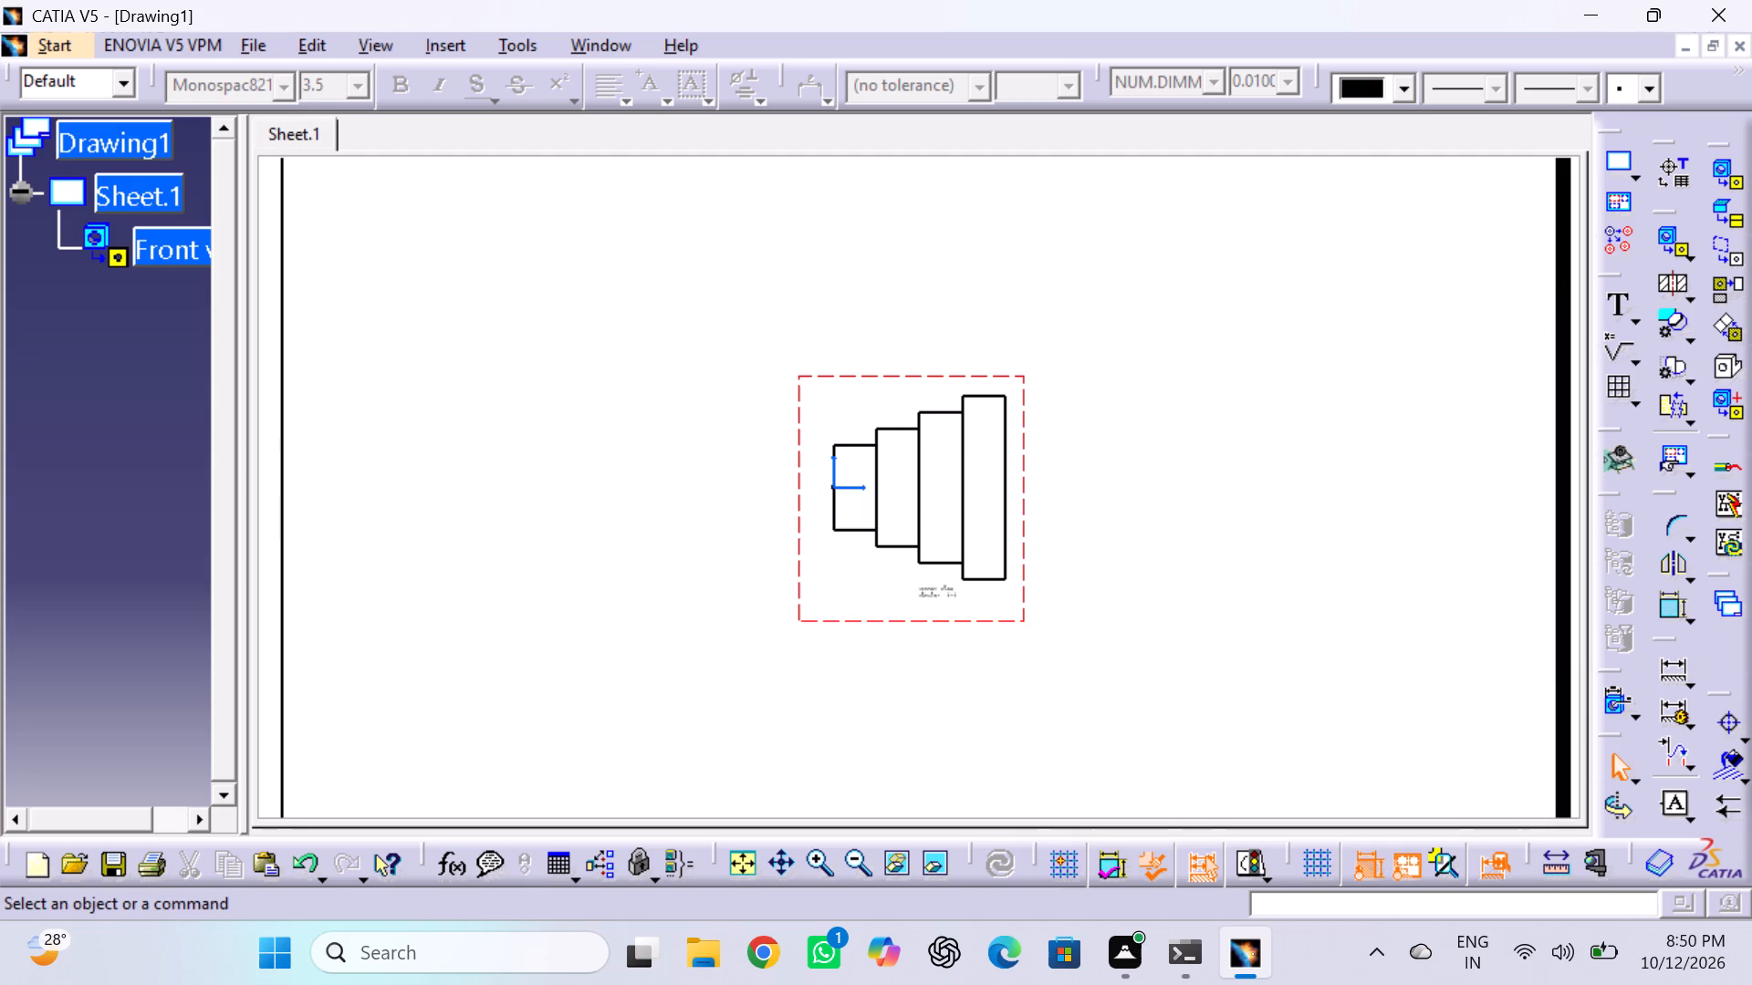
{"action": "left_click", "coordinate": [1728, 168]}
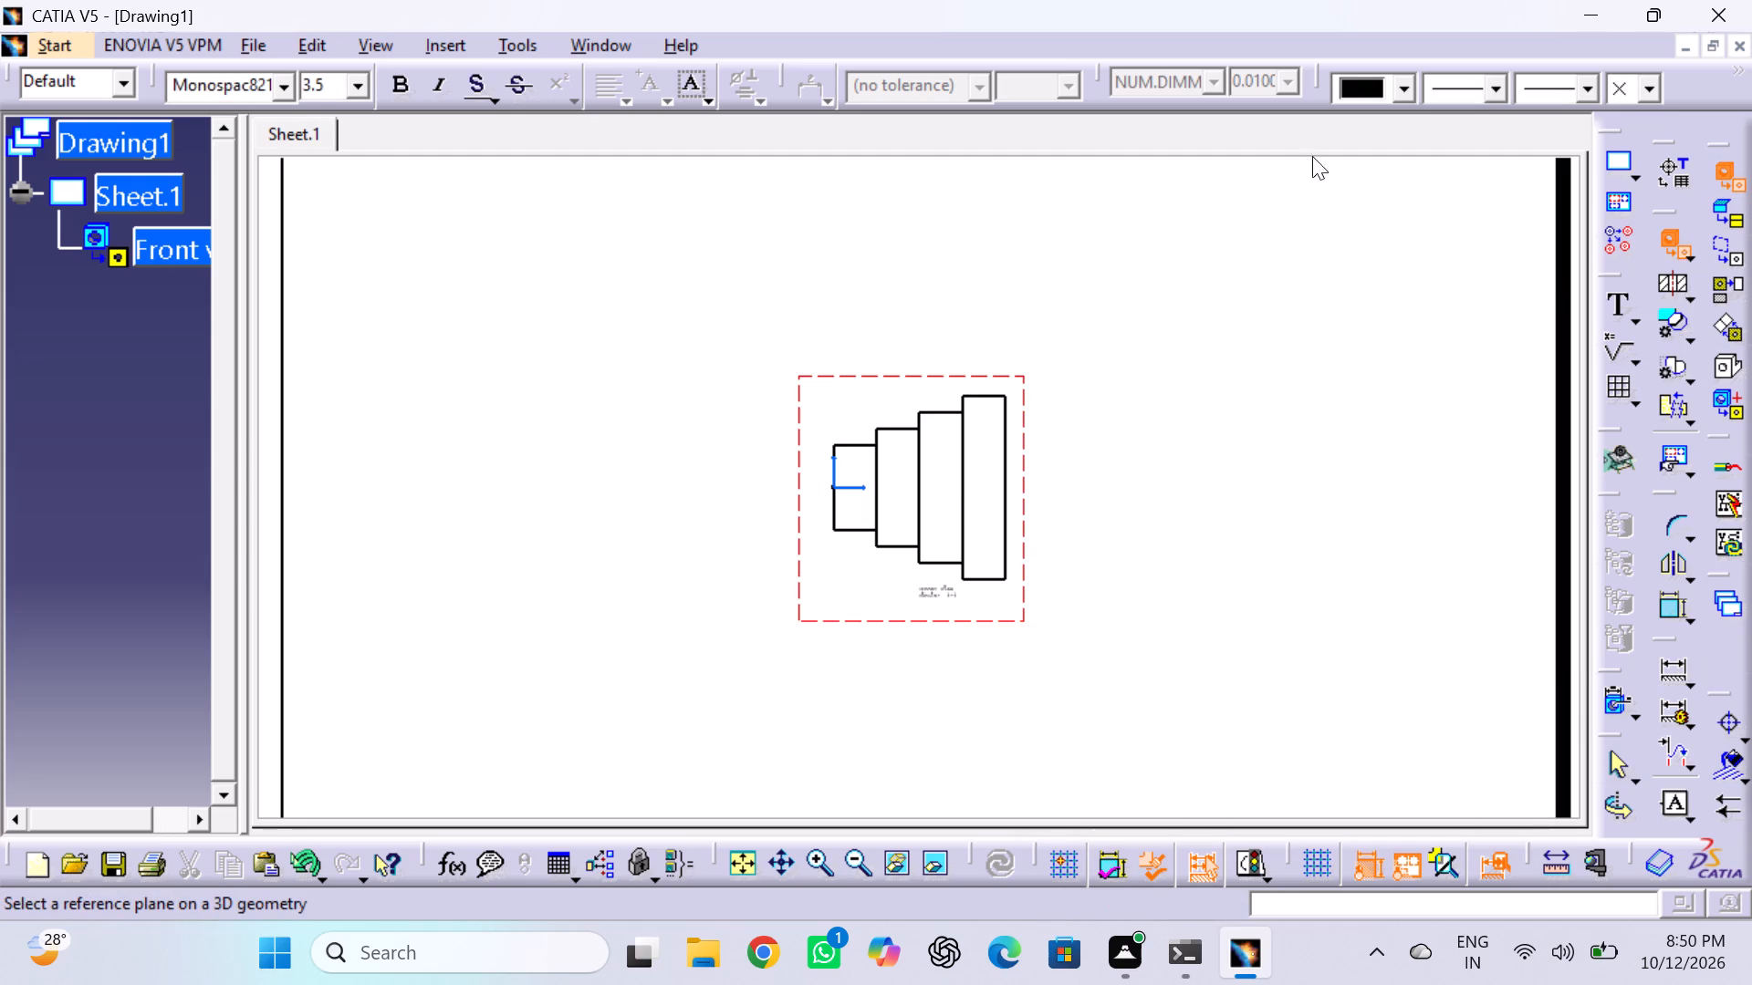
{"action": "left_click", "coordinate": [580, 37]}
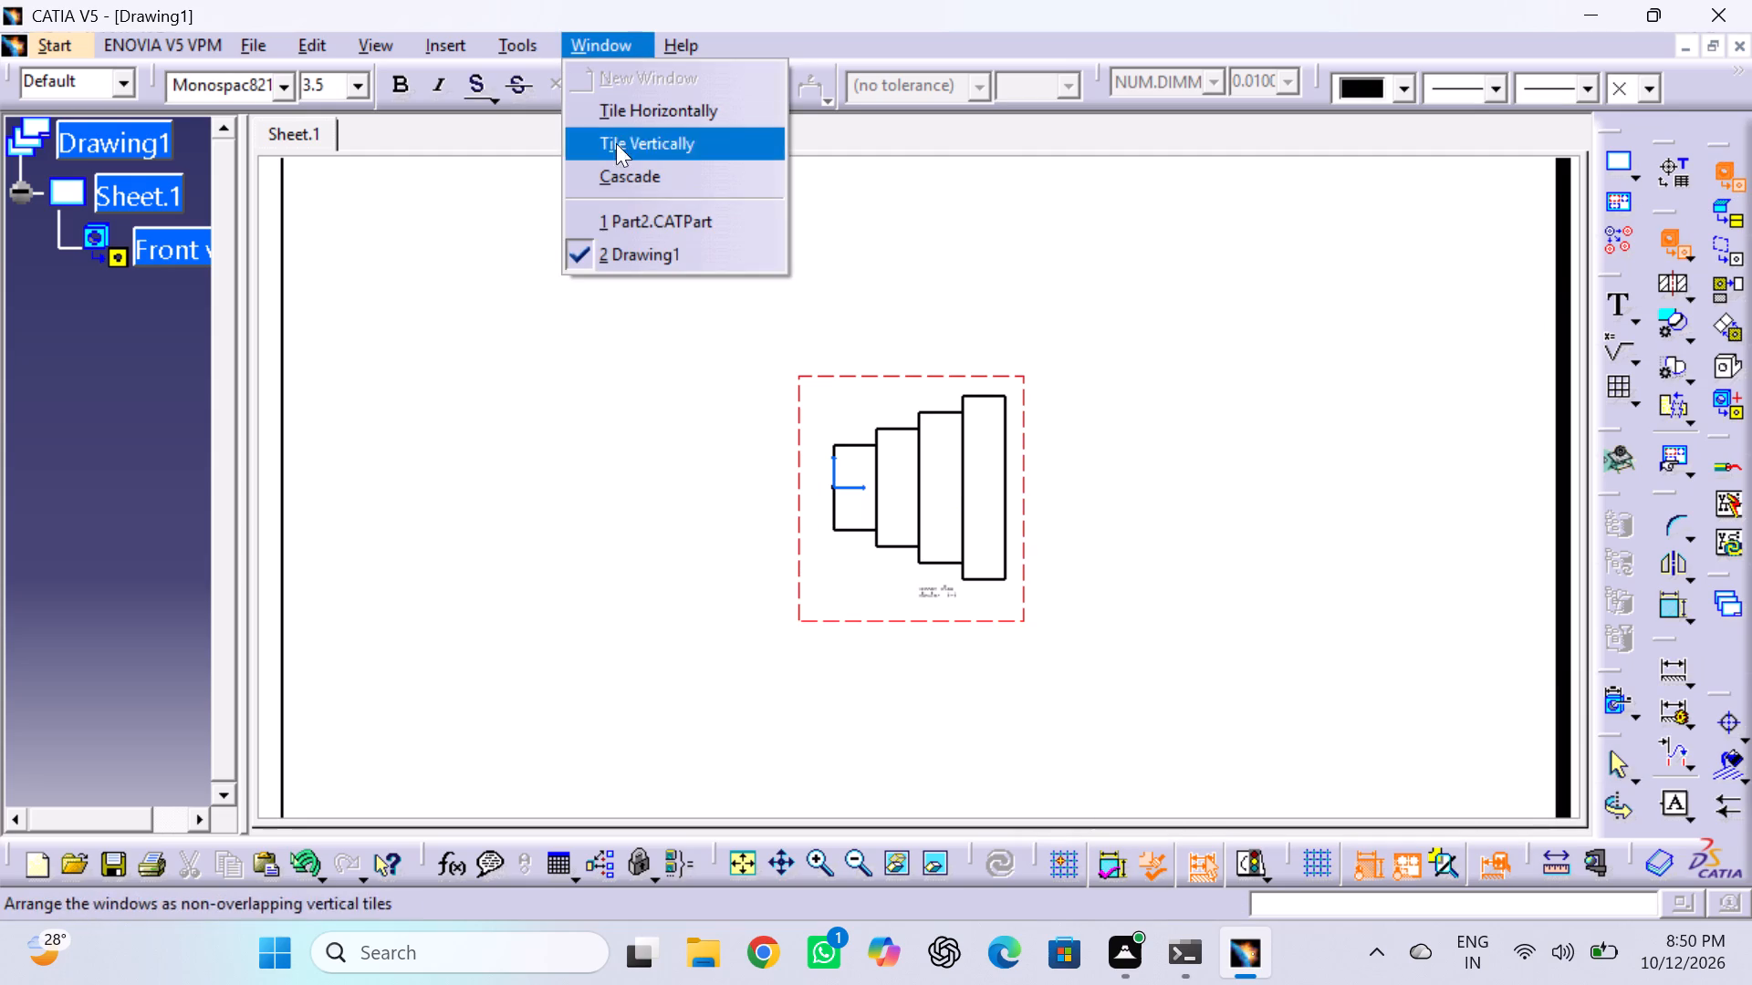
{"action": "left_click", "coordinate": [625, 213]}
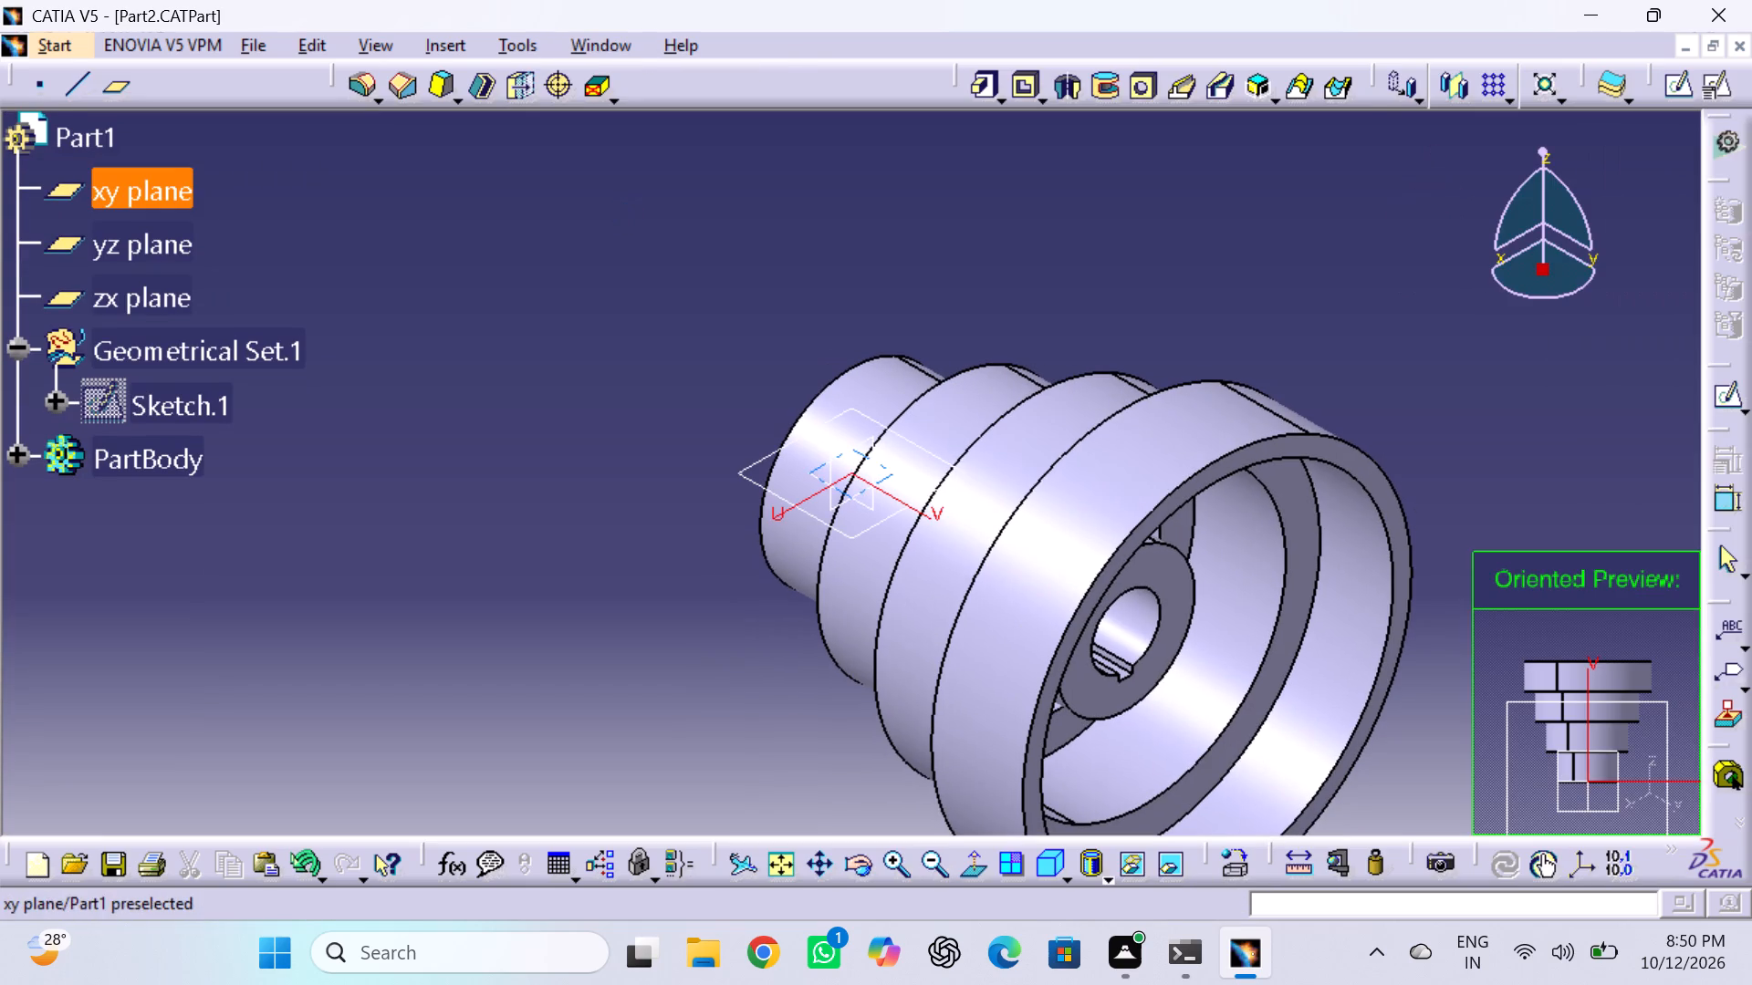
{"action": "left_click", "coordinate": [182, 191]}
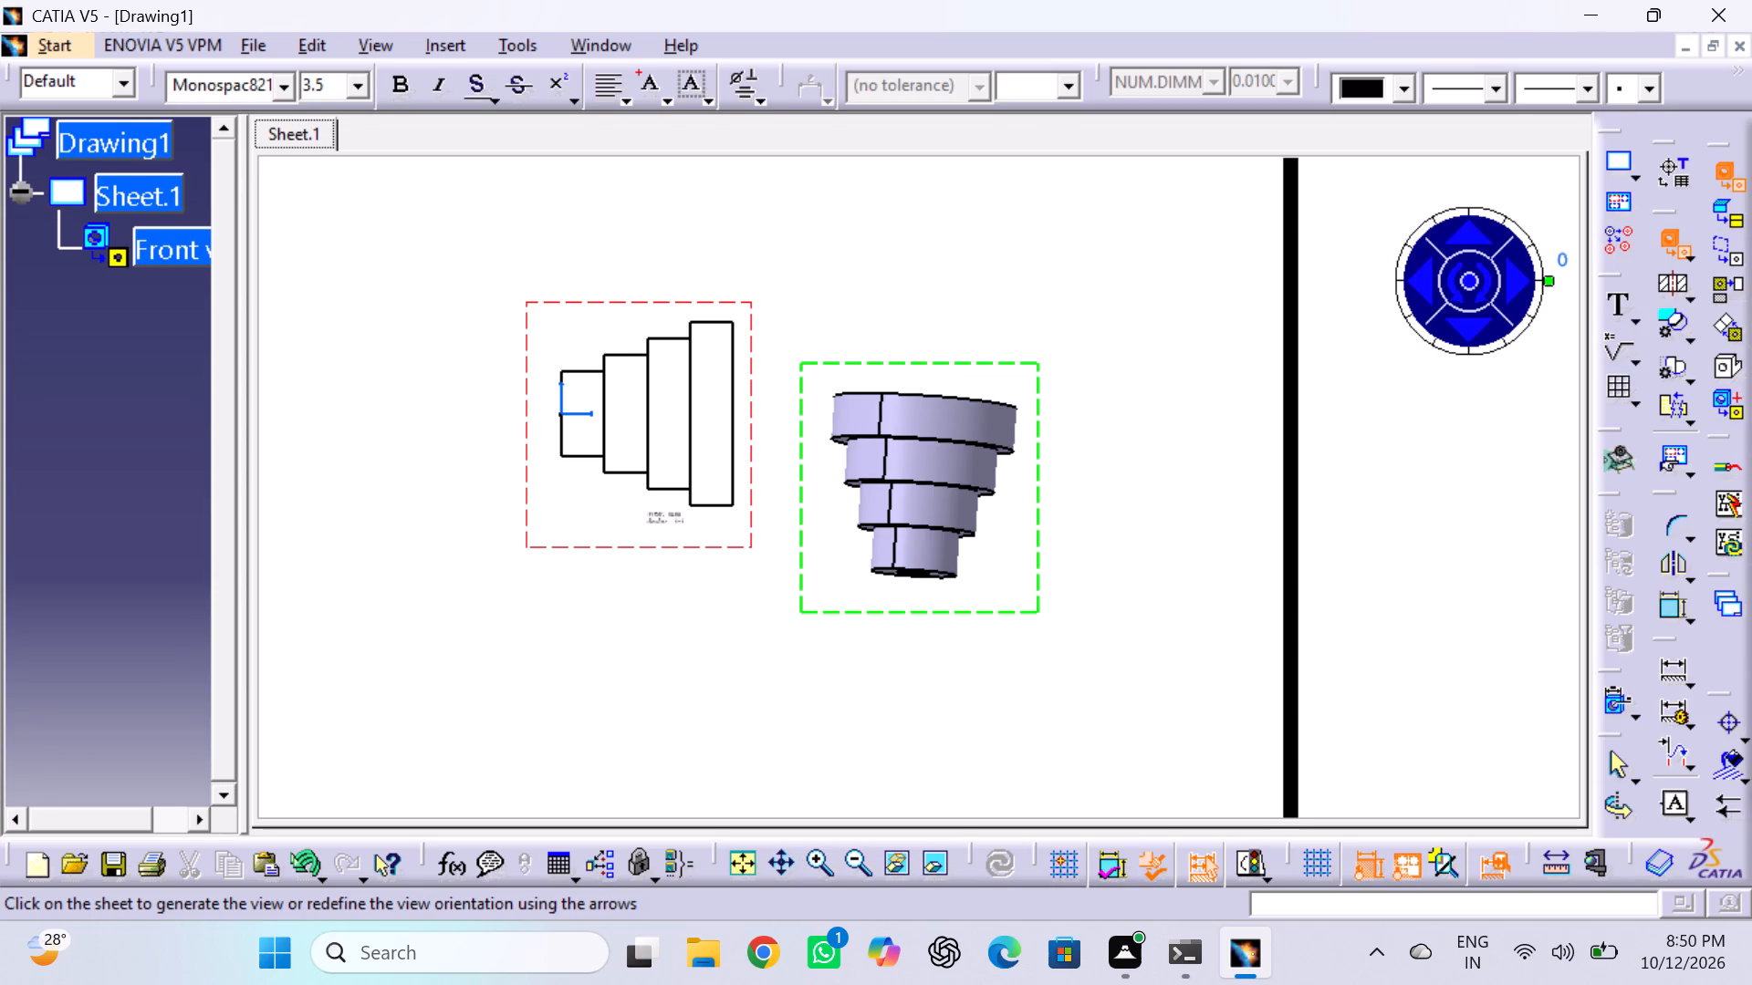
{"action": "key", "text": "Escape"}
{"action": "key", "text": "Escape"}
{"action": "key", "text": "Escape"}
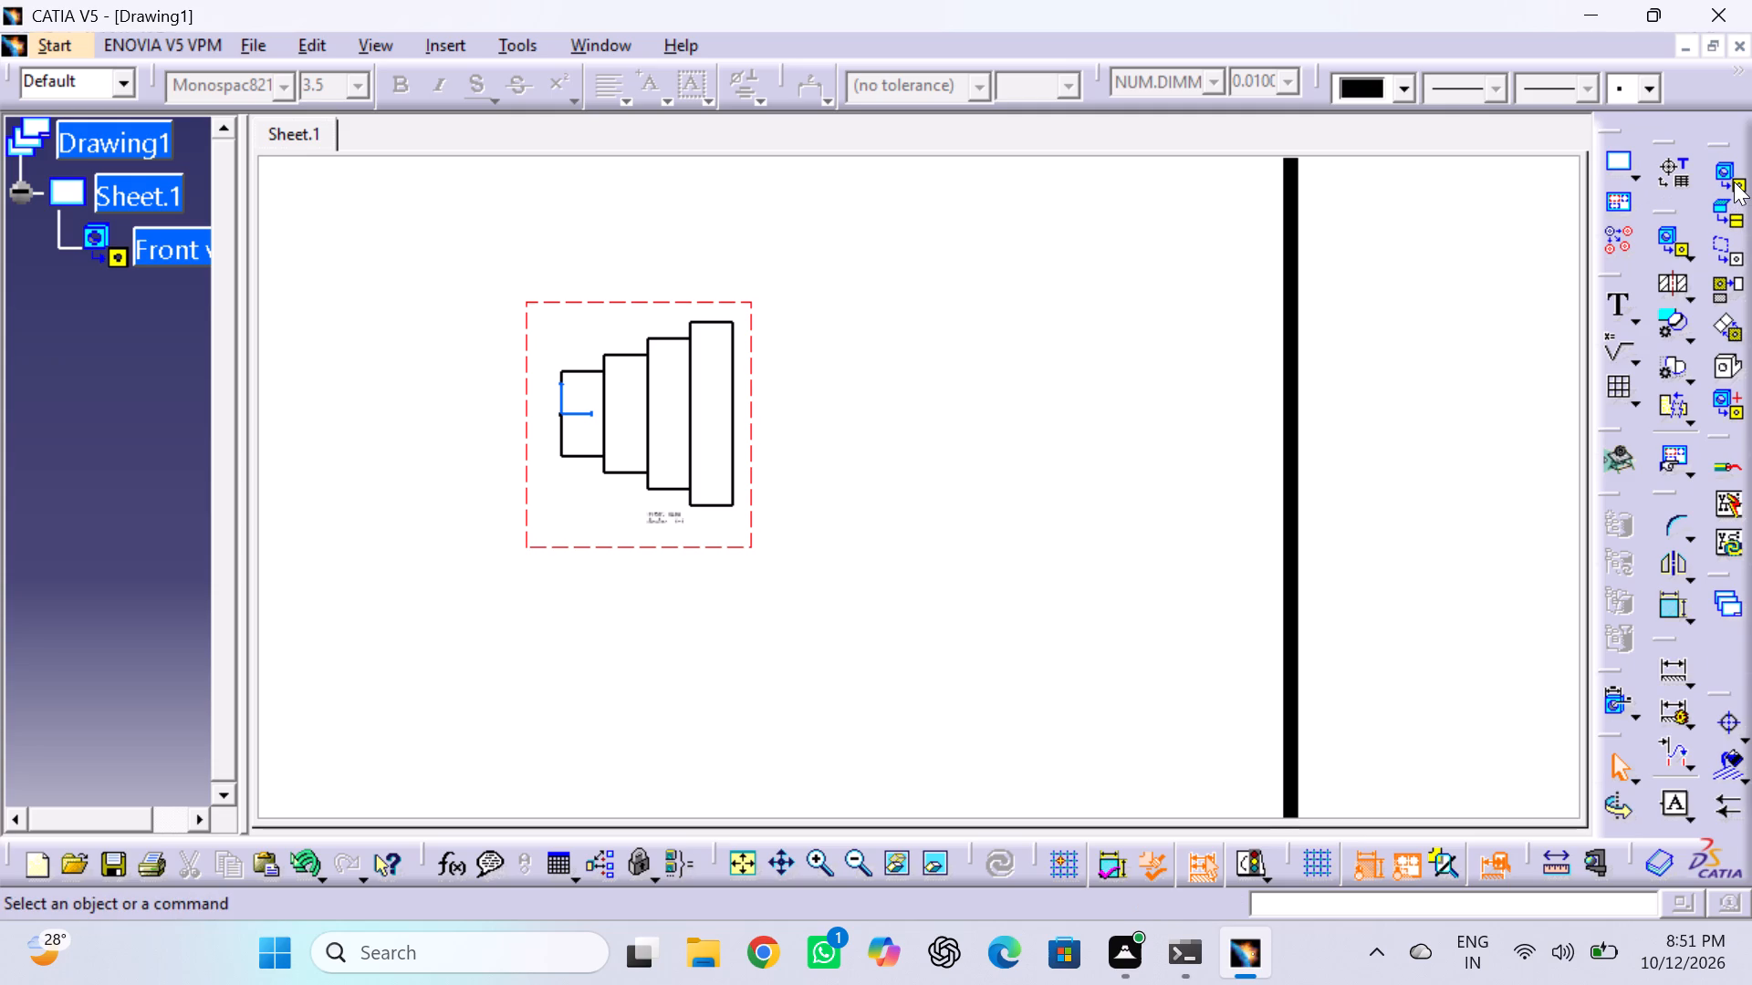
Add a projection view showing the shaft's circular end, placed to the right of the front view.
{"action": "left_click", "coordinate": [1721, 287]}
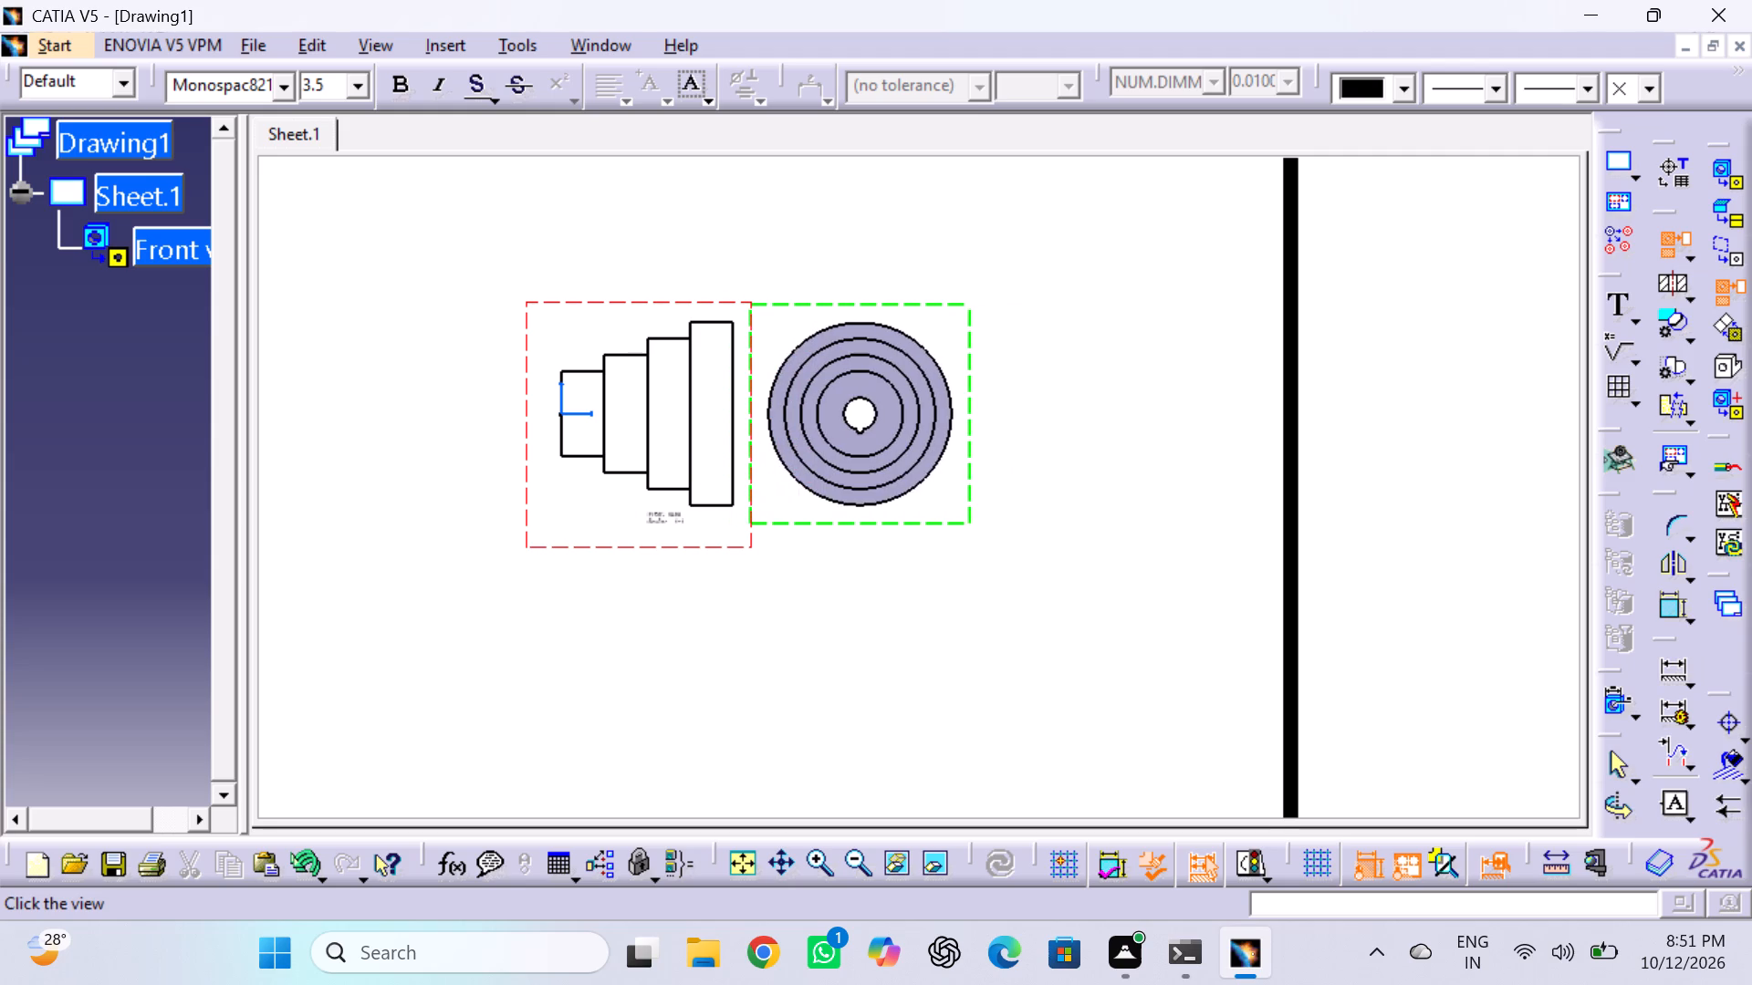
{"action": "left_click", "coordinate": [899, 387]}
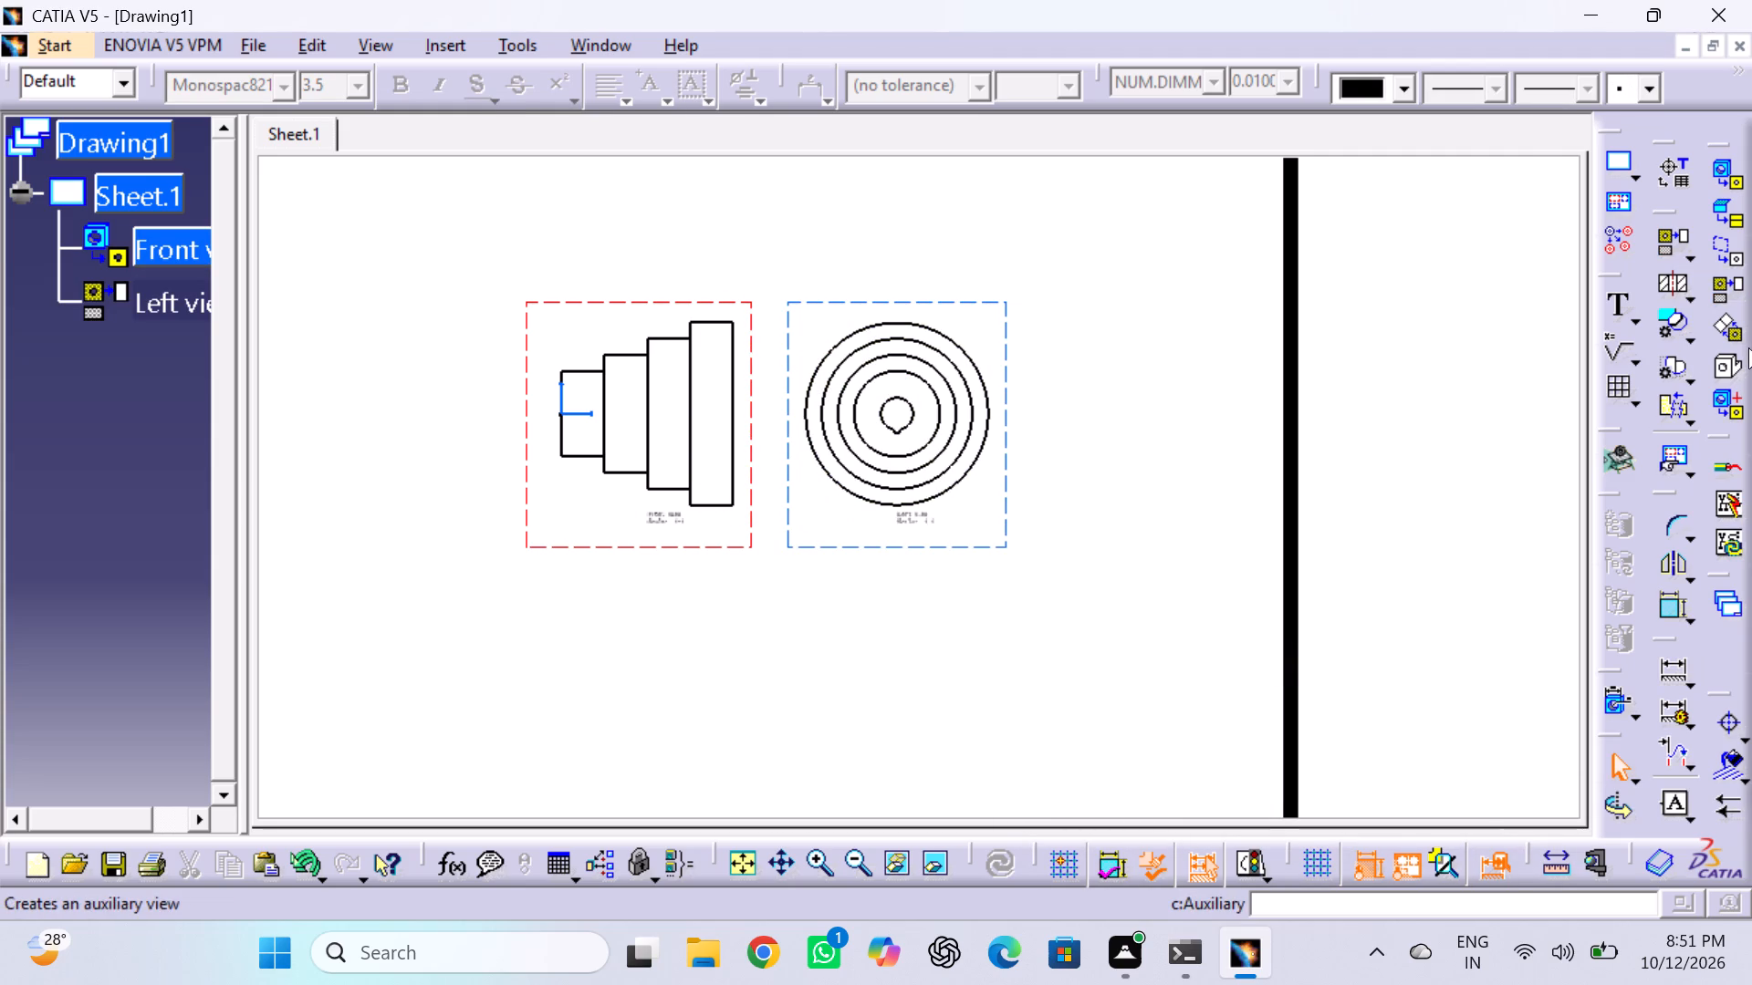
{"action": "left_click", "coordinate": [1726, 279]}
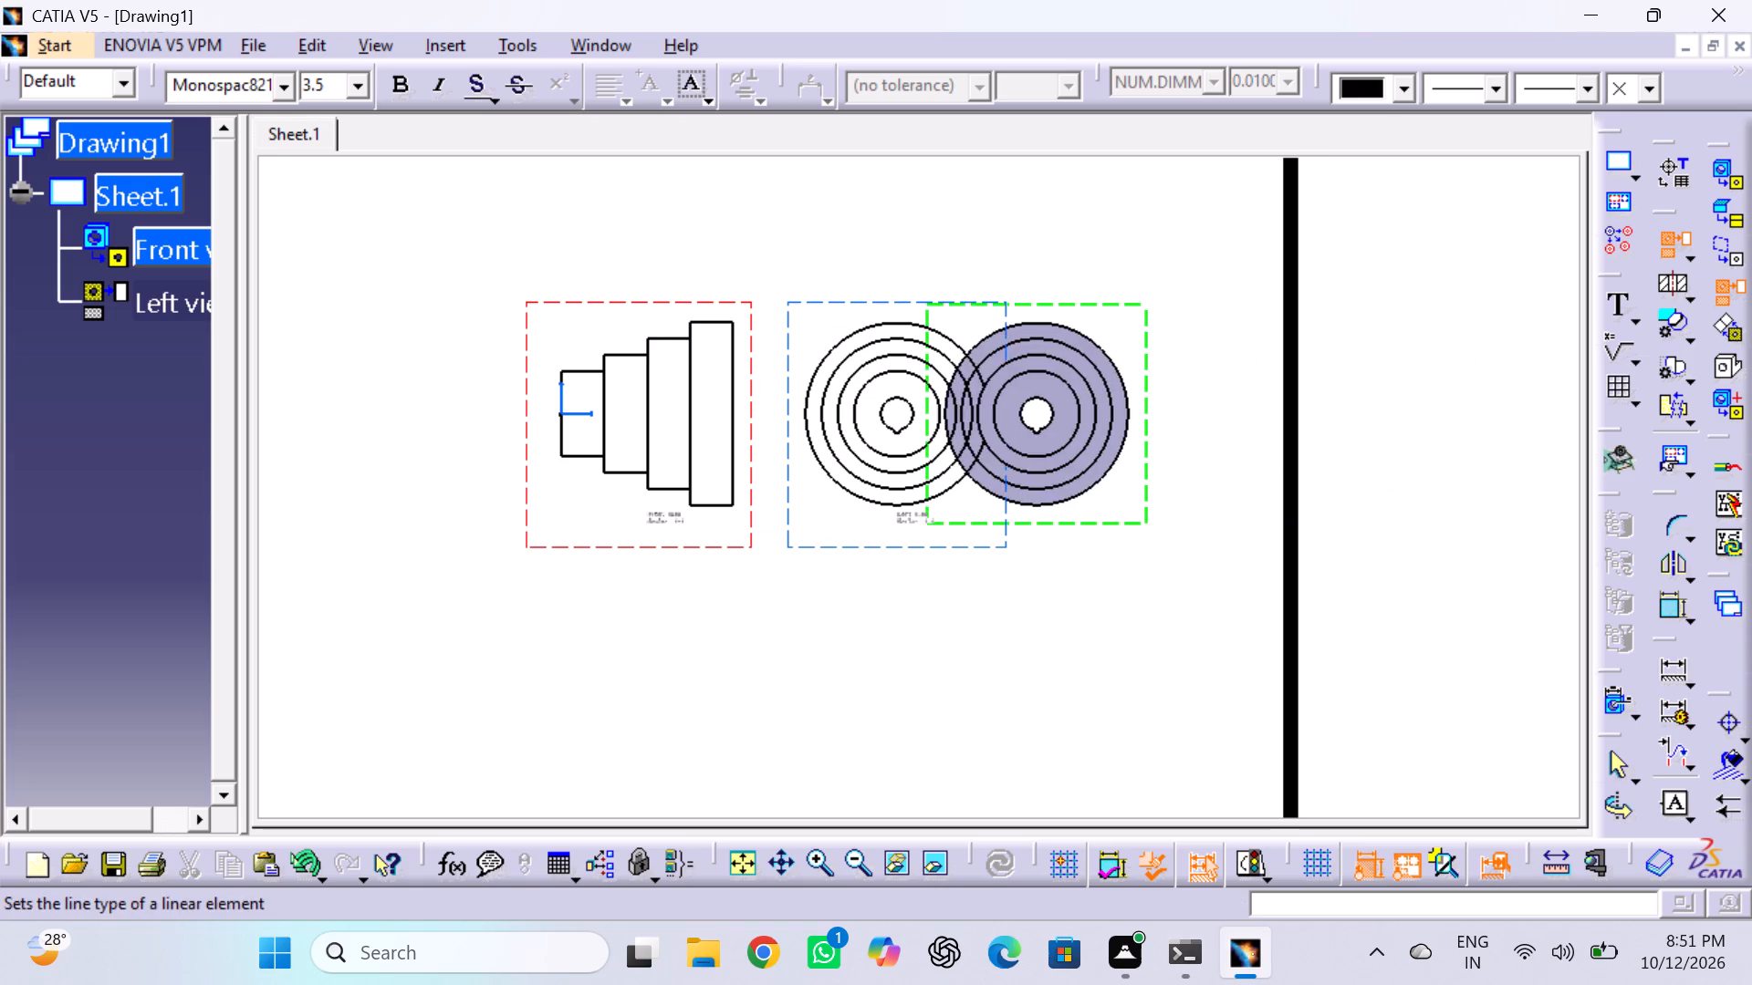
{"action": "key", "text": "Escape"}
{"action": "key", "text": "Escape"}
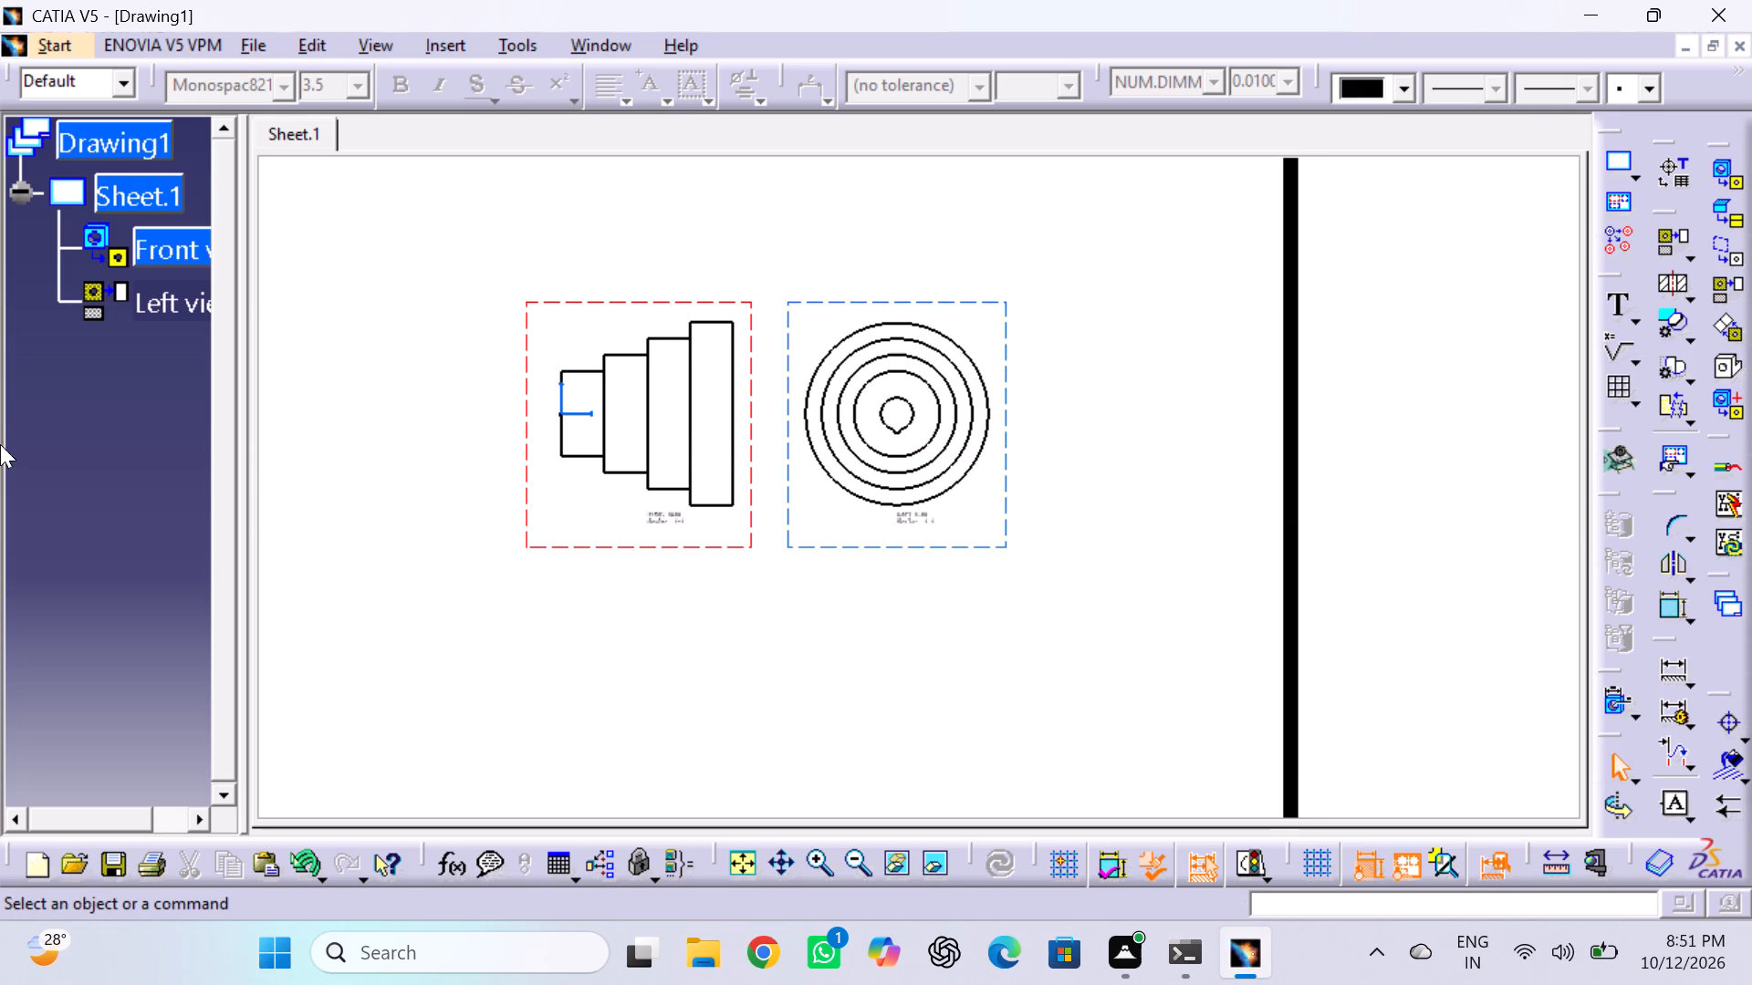
Move the circular end view to the left side of the front view on the drawing sheet.
{"action": "scroll", "coordinate": [521, 162], "scroll_direction": "up", "scroll_amount": 2}
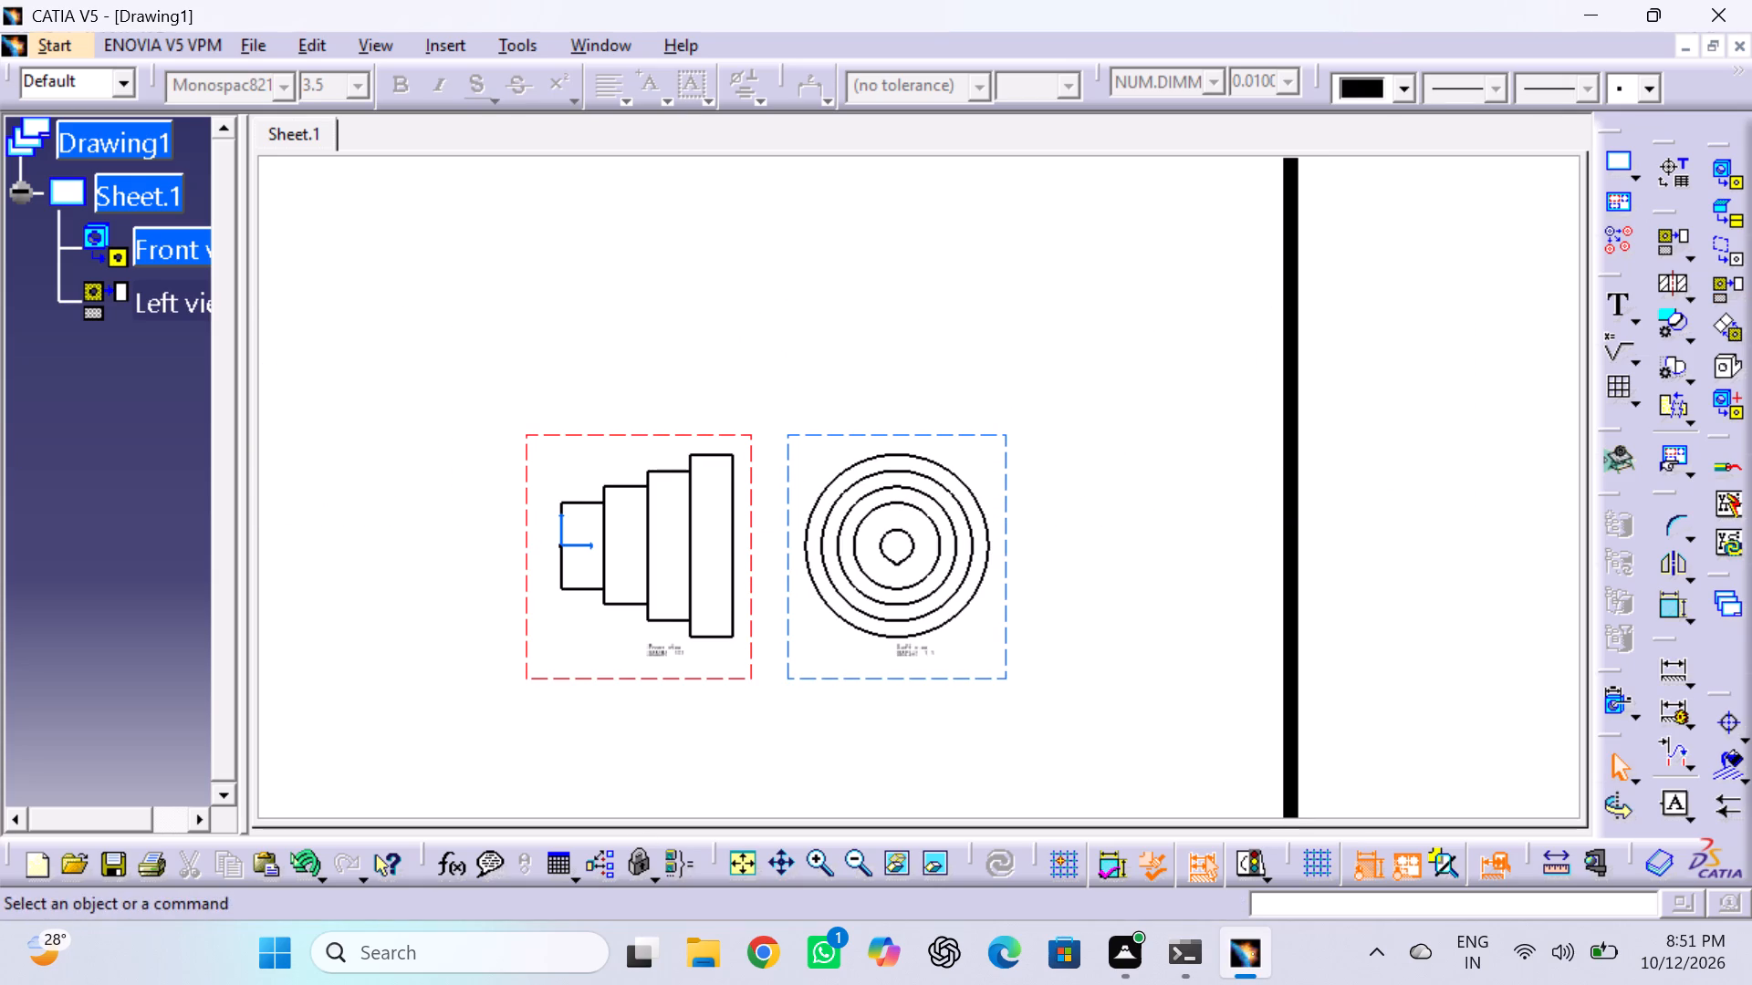
{"action": "left_click_drag", "start_coordinate": [793, 527], "coordinate": [589, 568]}
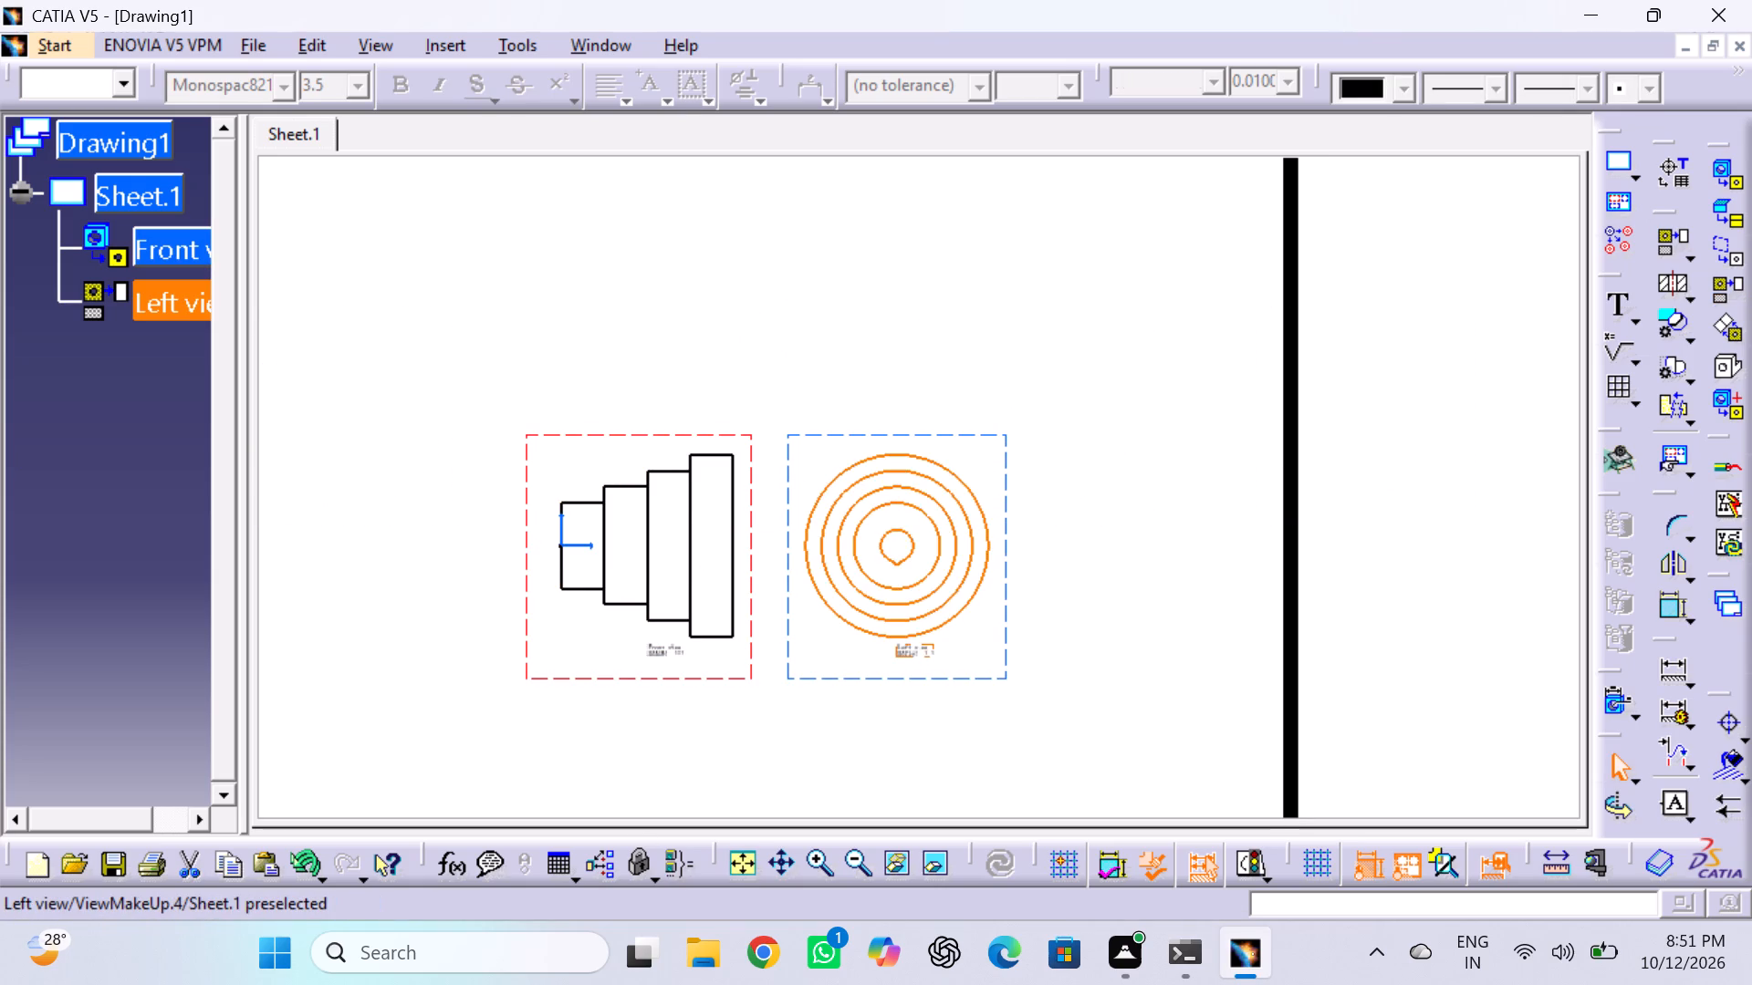
{"action": "left_click_drag", "start_coordinate": [589, 568], "coordinate": [0, 658]}
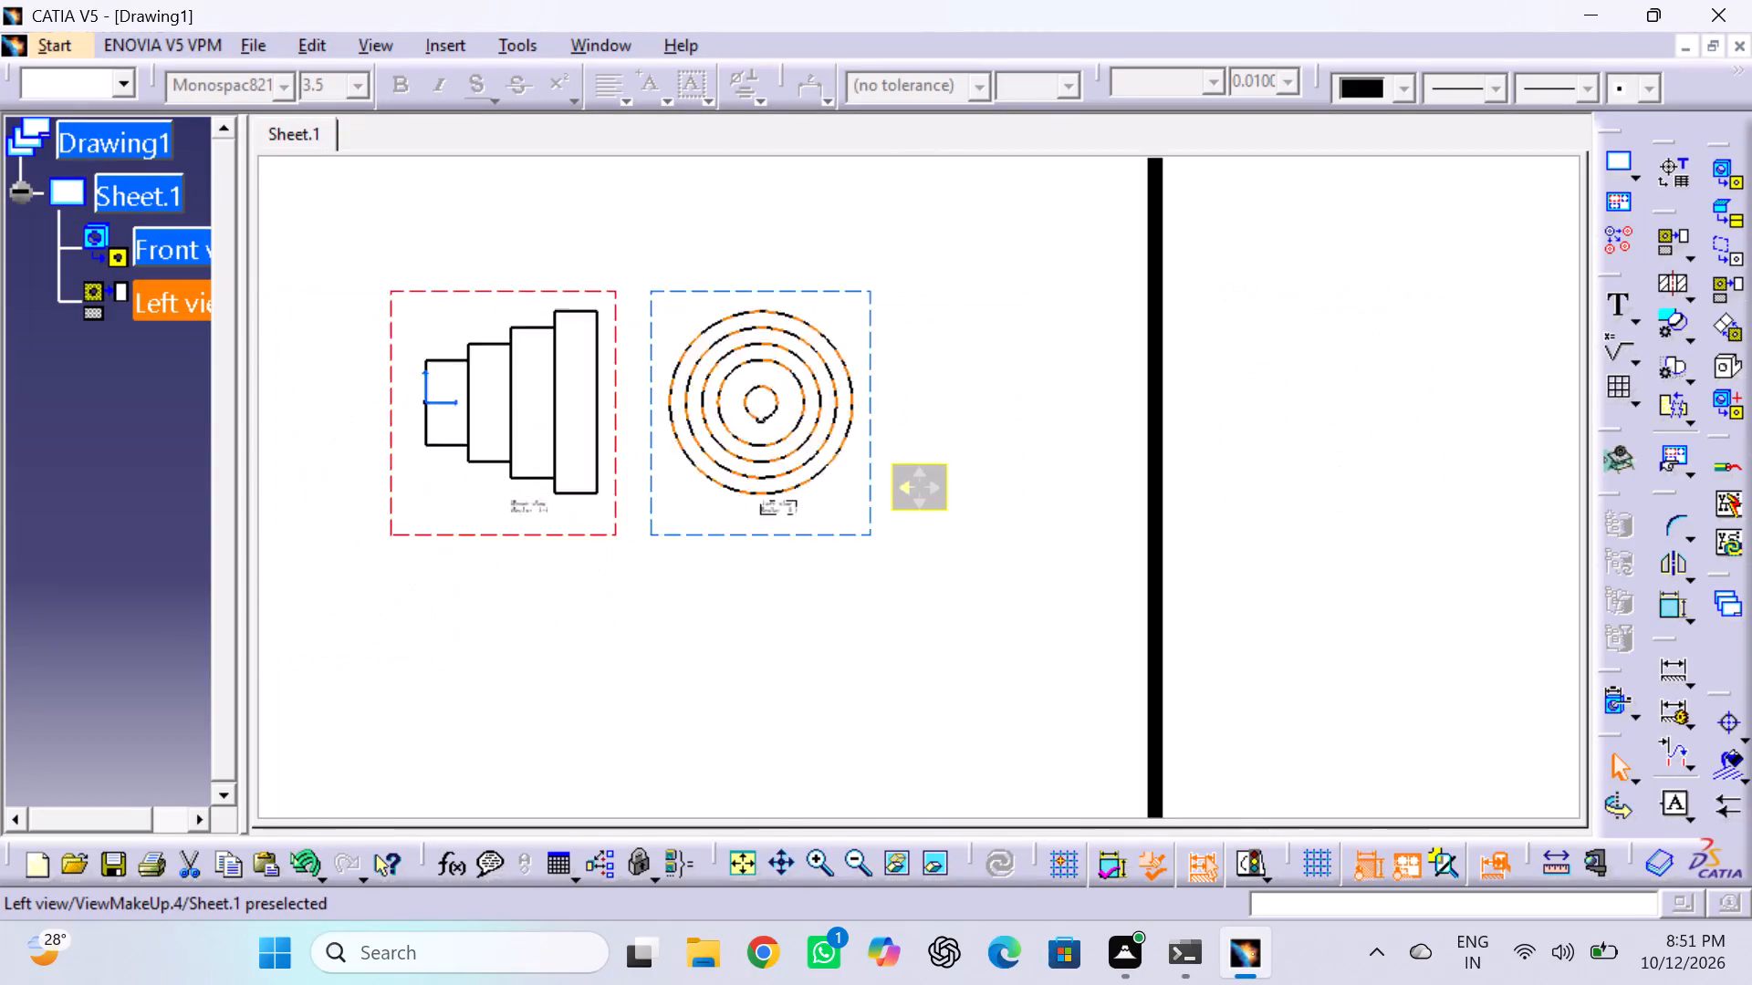
{"action": "left_click_drag", "start_coordinate": [0, 658], "coordinate": [1655, 640]}
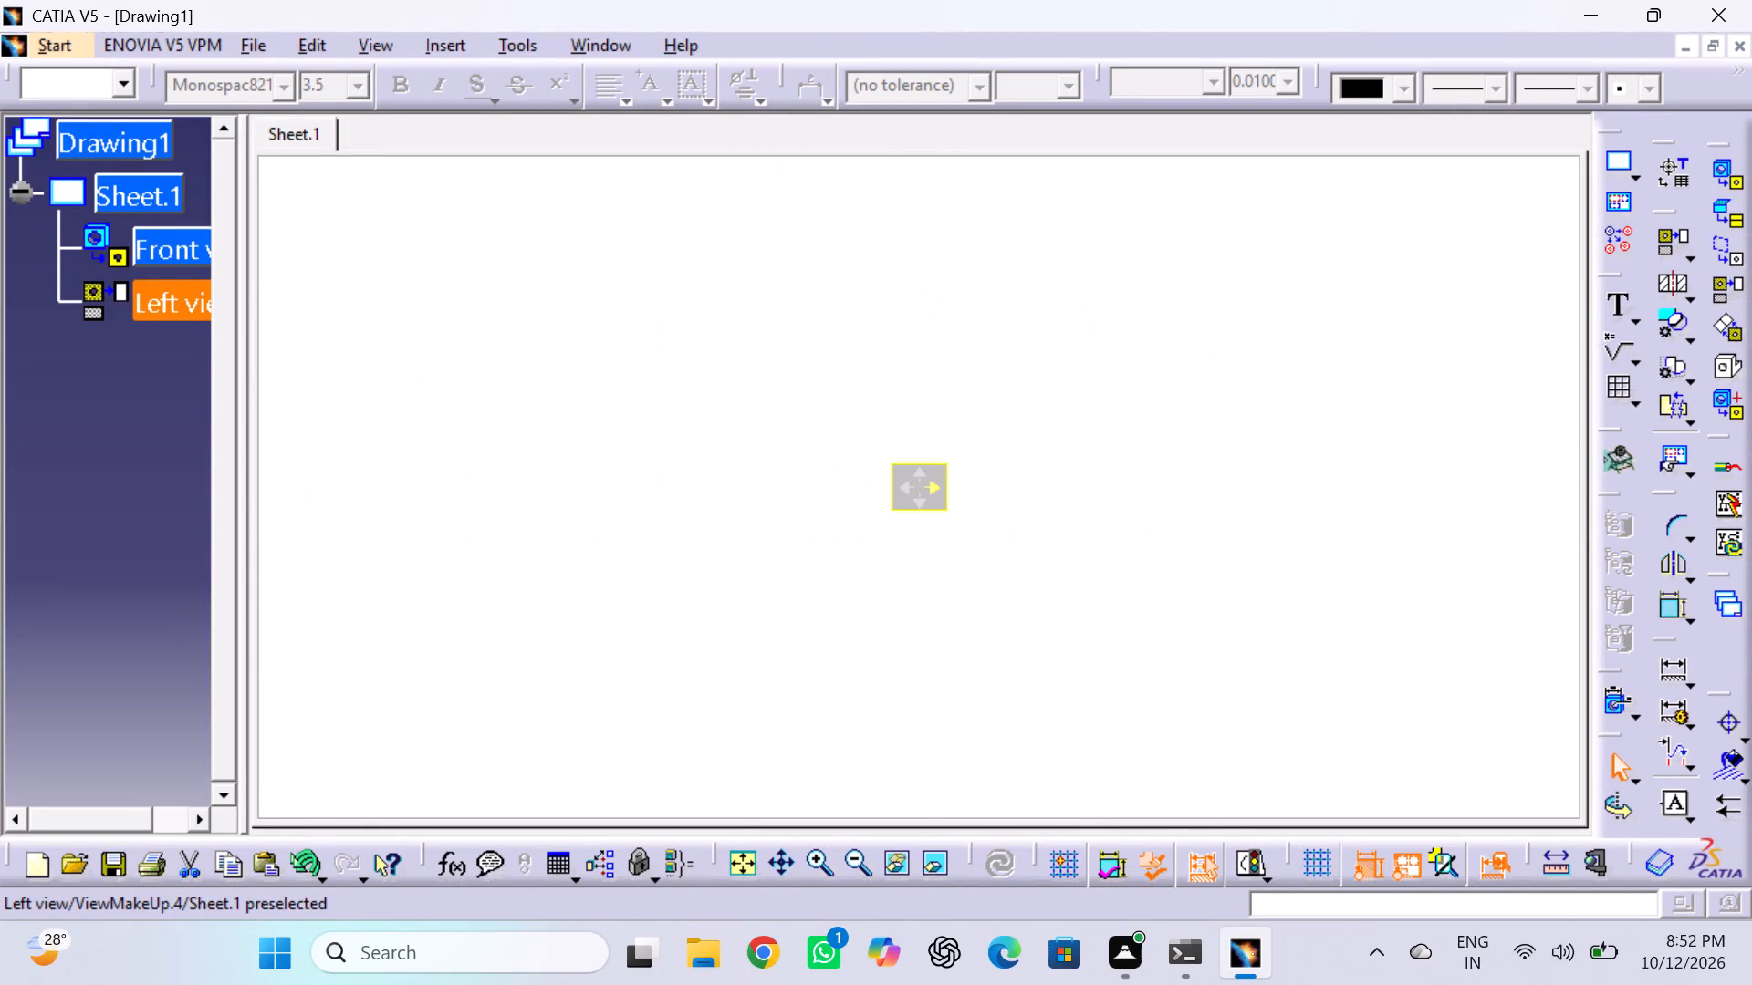
{"action": "left_click_drag", "start_coordinate": [1655, 640], "coordinate": [155, 682]}
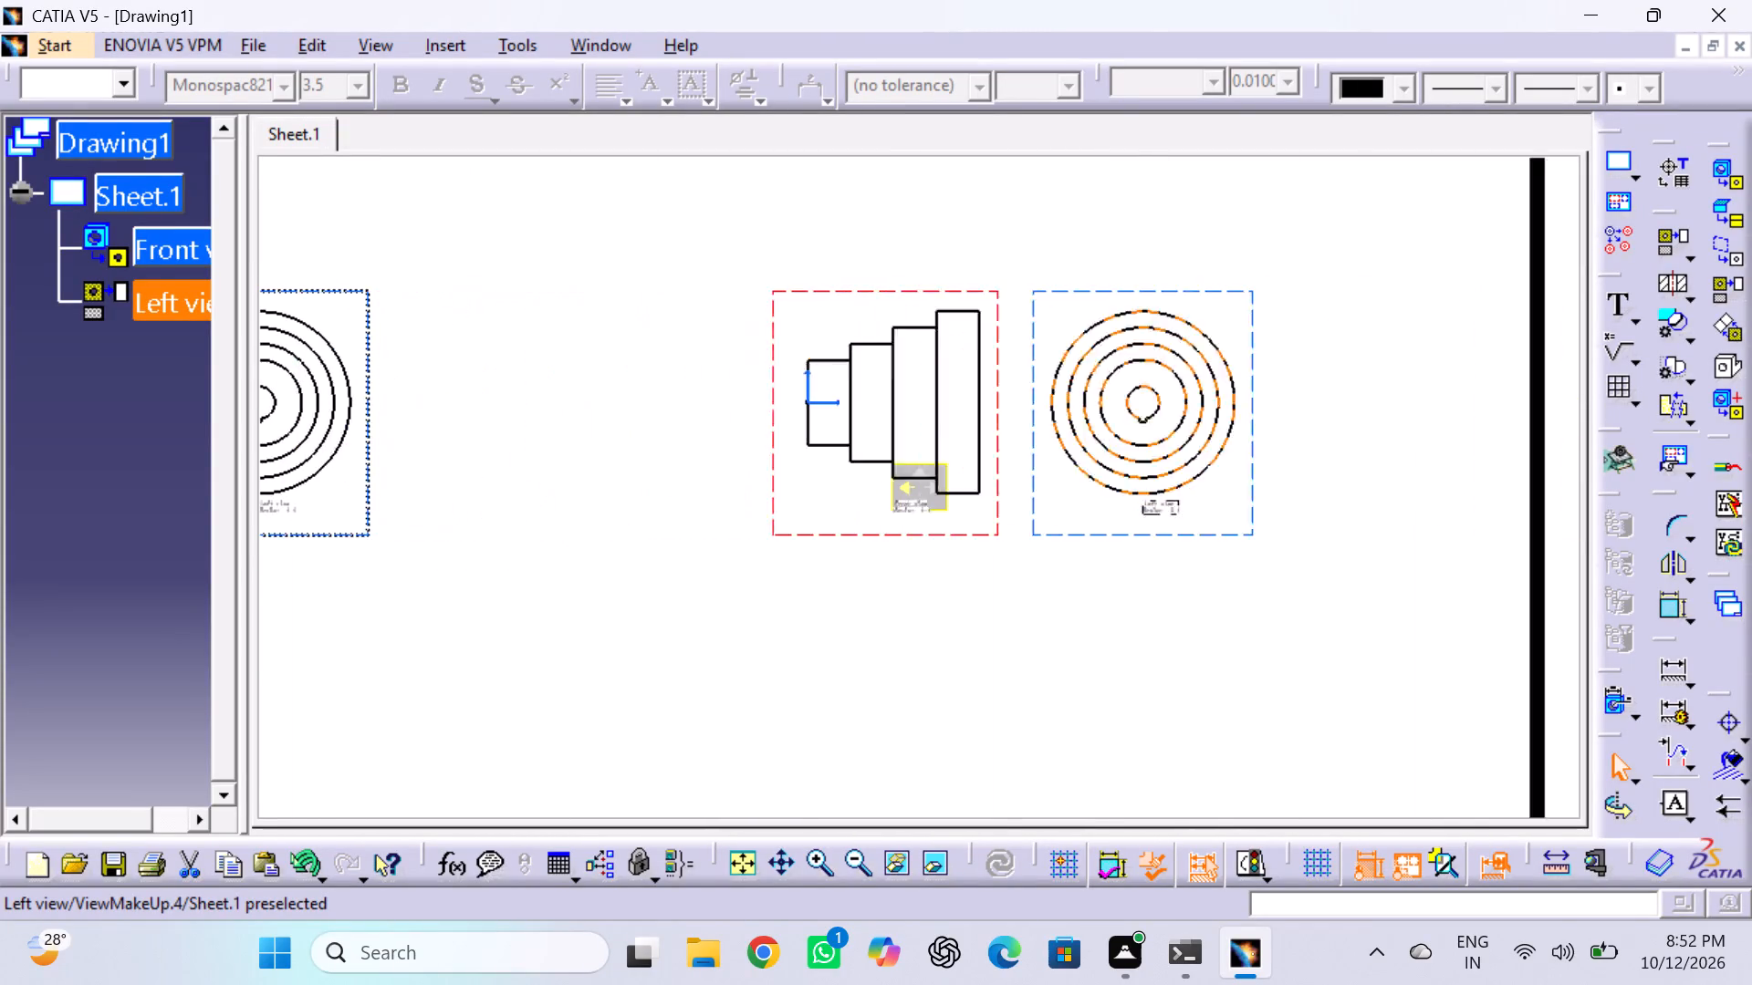
{"action": "left_click_drag", "start_coordinate": [155, 682], "coordinate": [530, 735]}
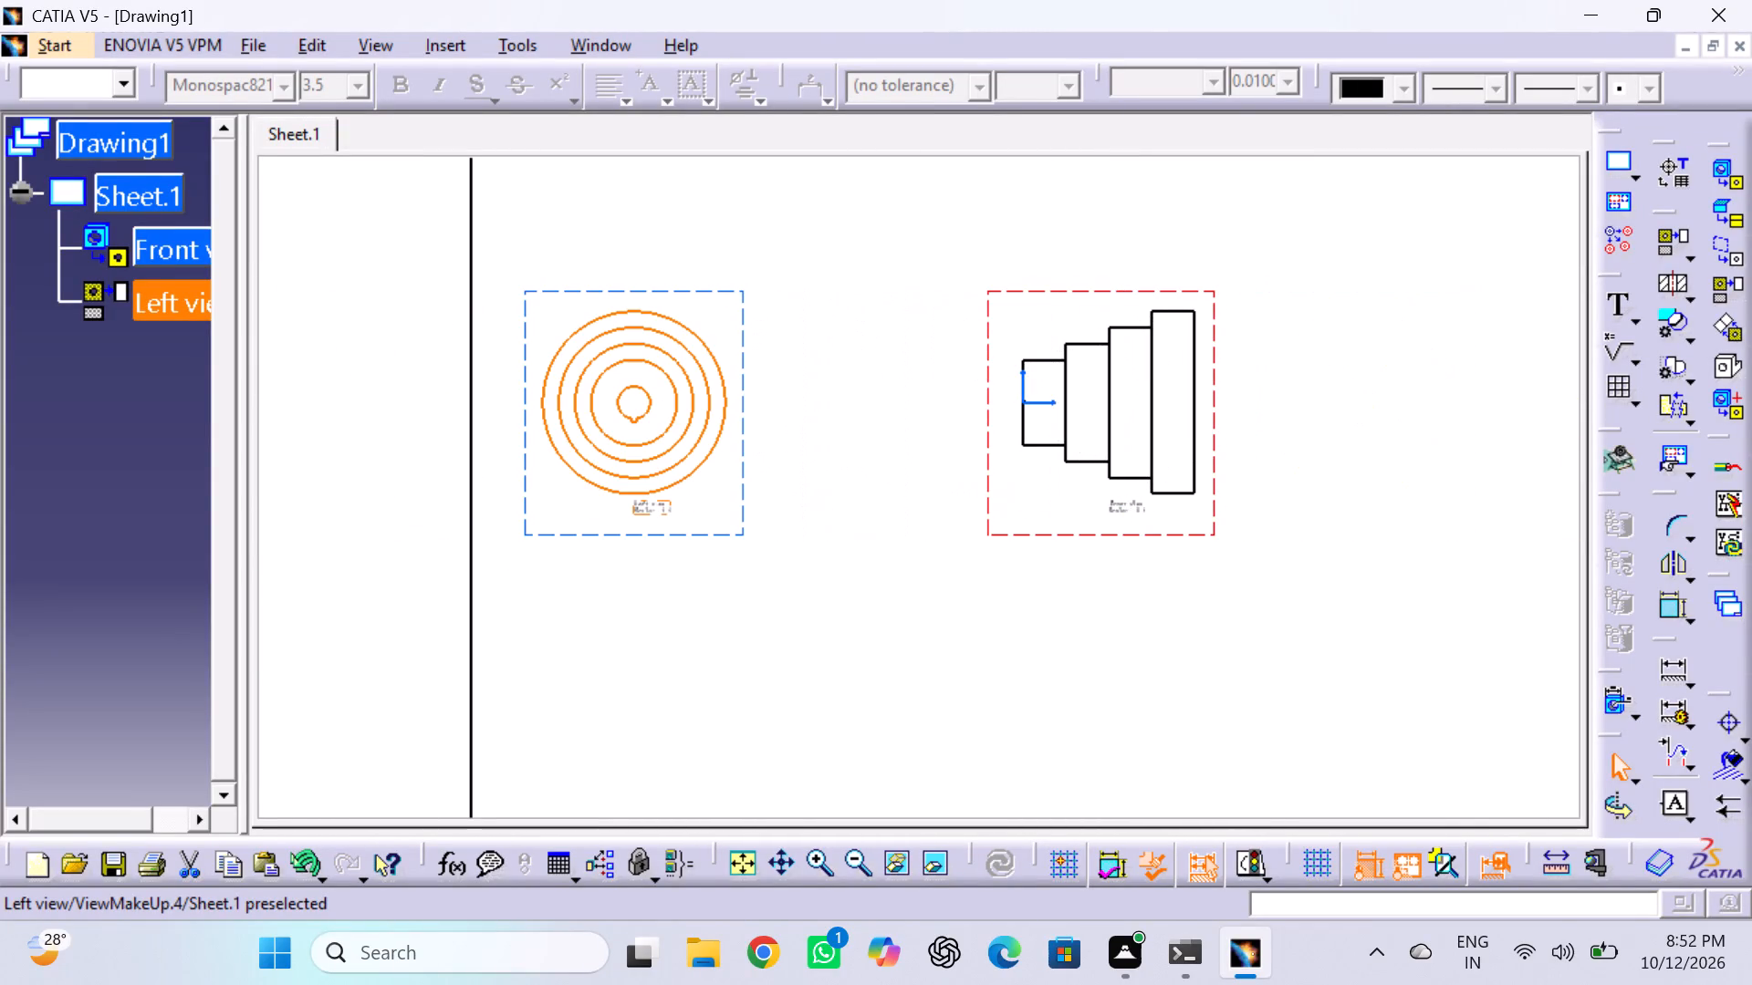
{"action": "left_click", "coordinate": [1427, 698]}
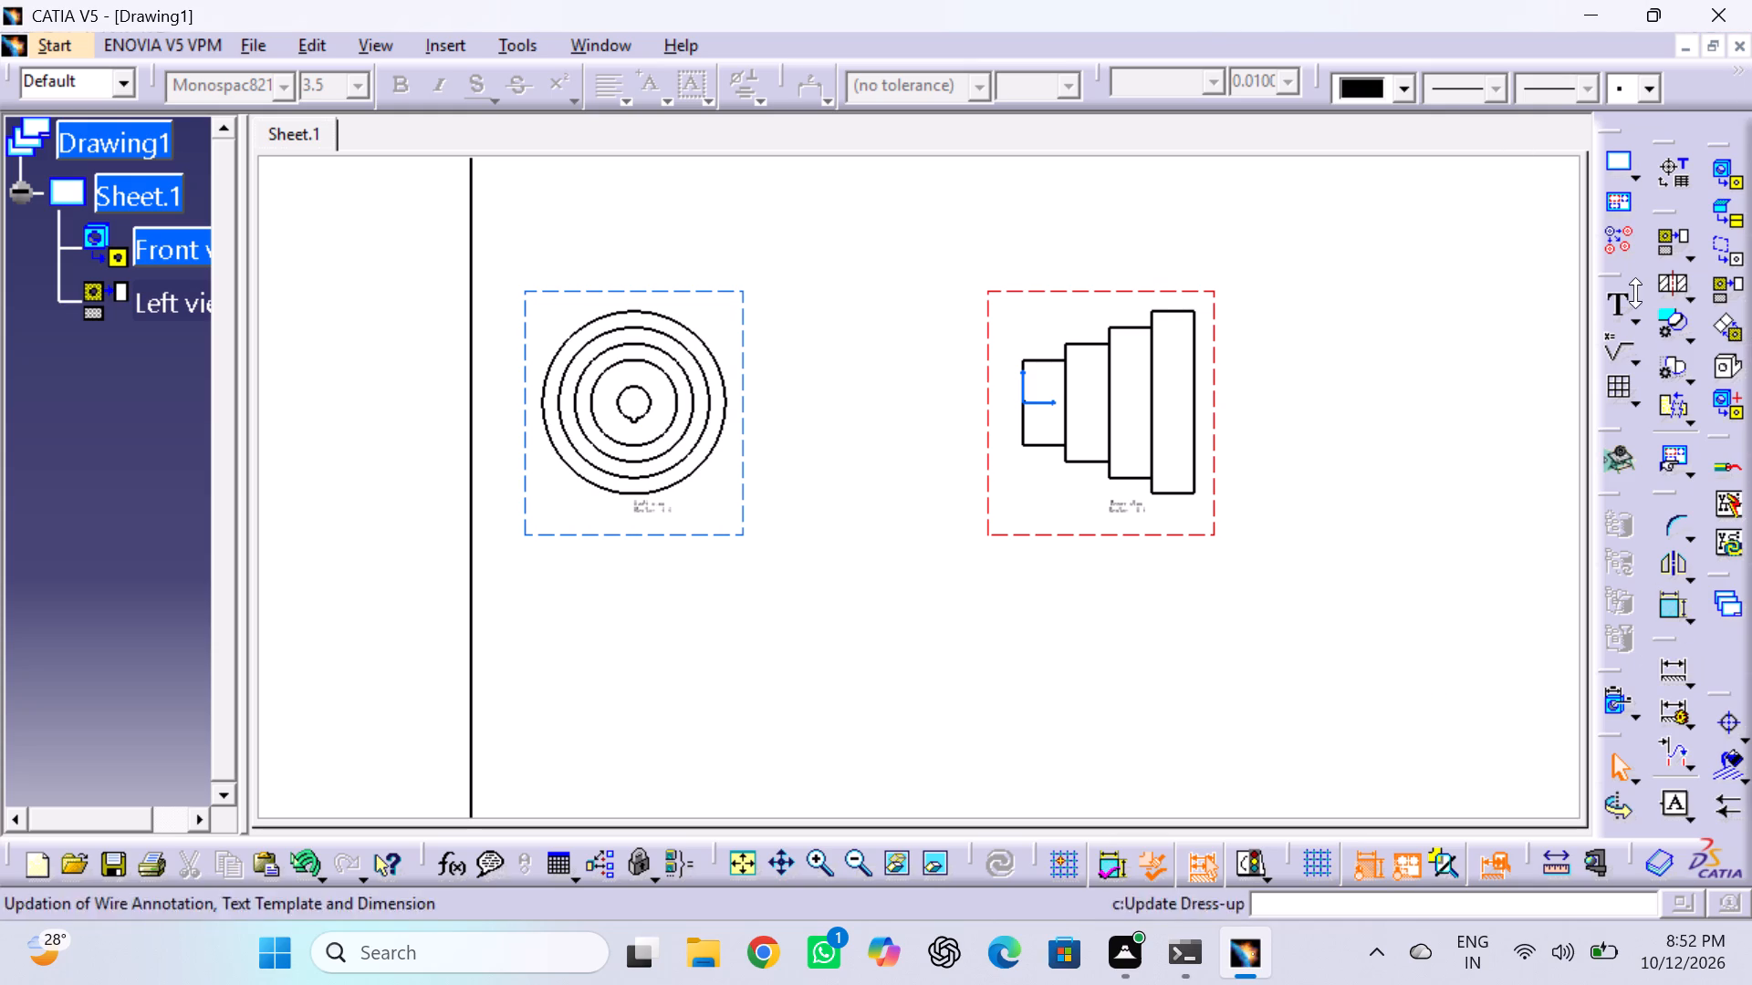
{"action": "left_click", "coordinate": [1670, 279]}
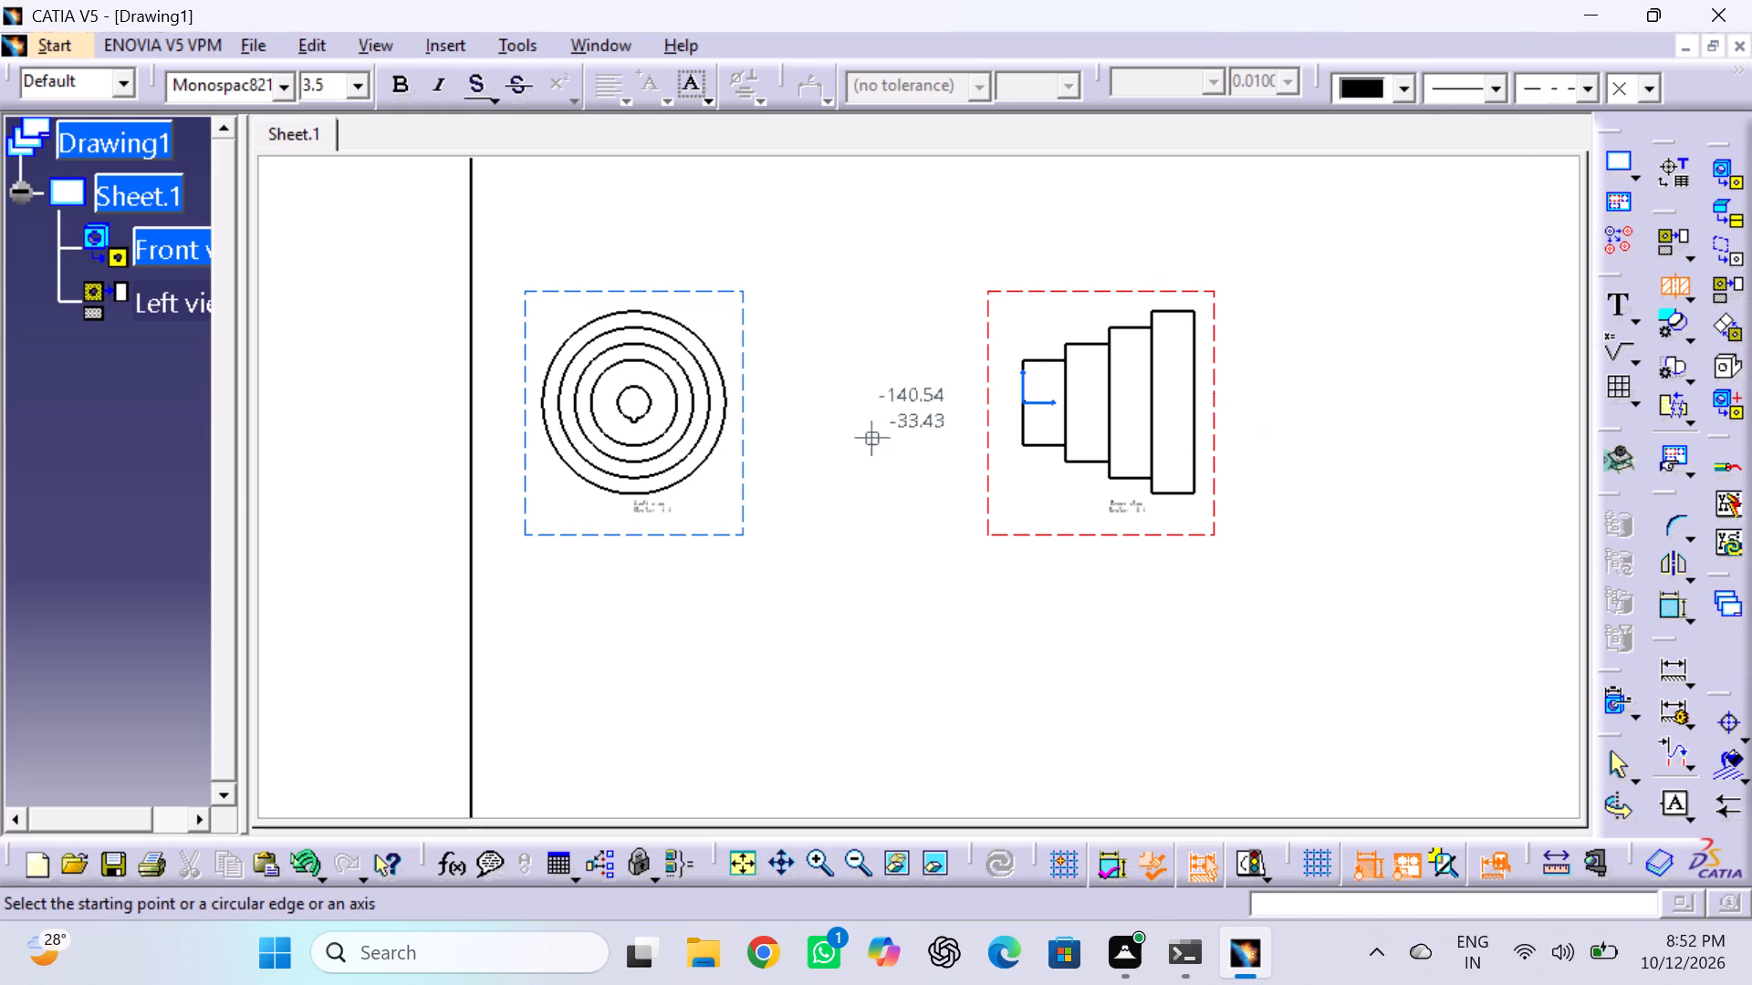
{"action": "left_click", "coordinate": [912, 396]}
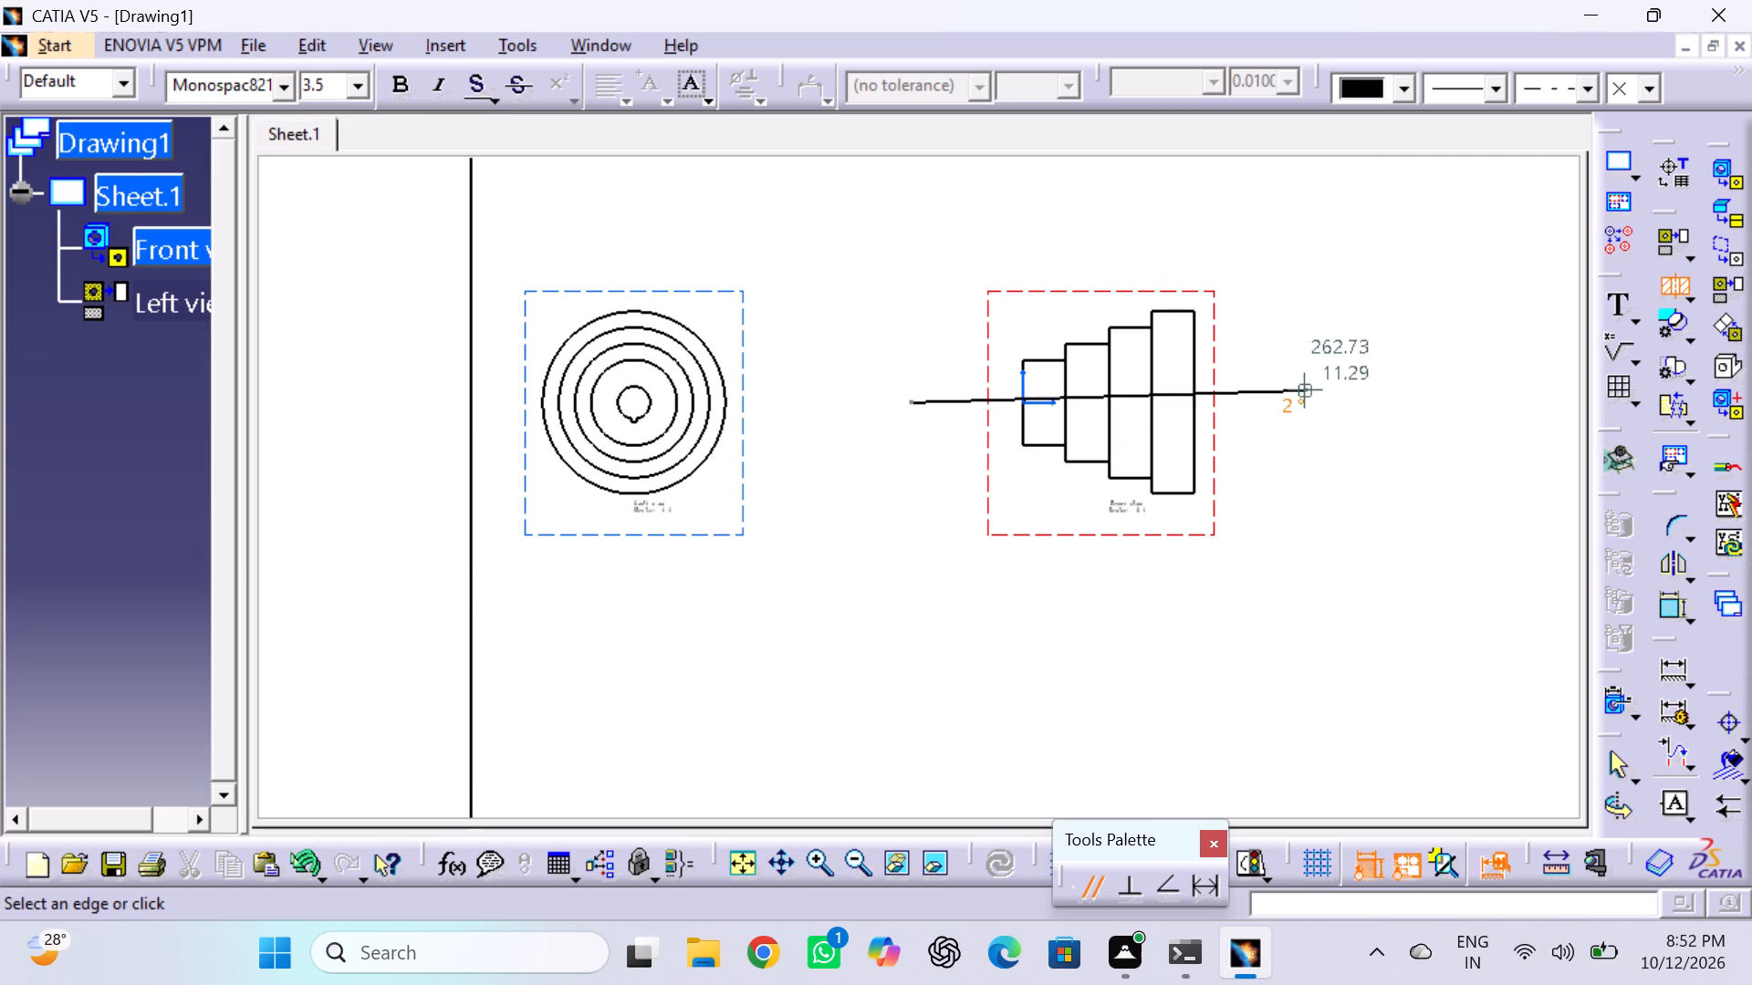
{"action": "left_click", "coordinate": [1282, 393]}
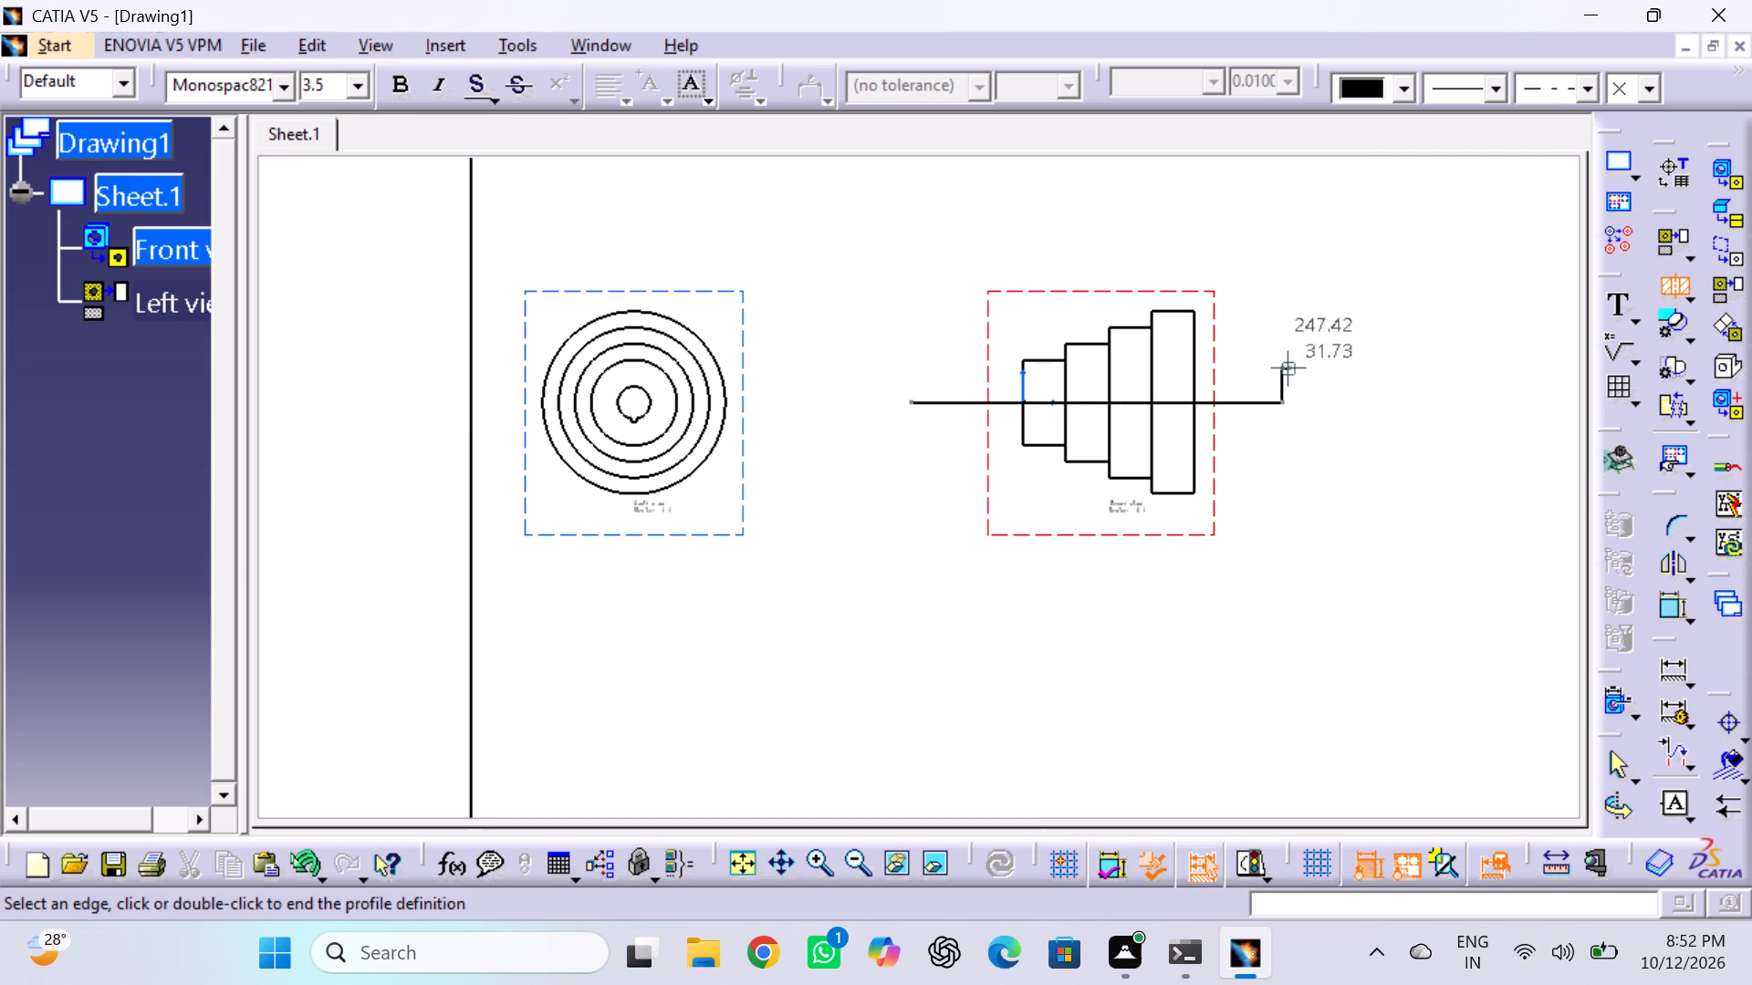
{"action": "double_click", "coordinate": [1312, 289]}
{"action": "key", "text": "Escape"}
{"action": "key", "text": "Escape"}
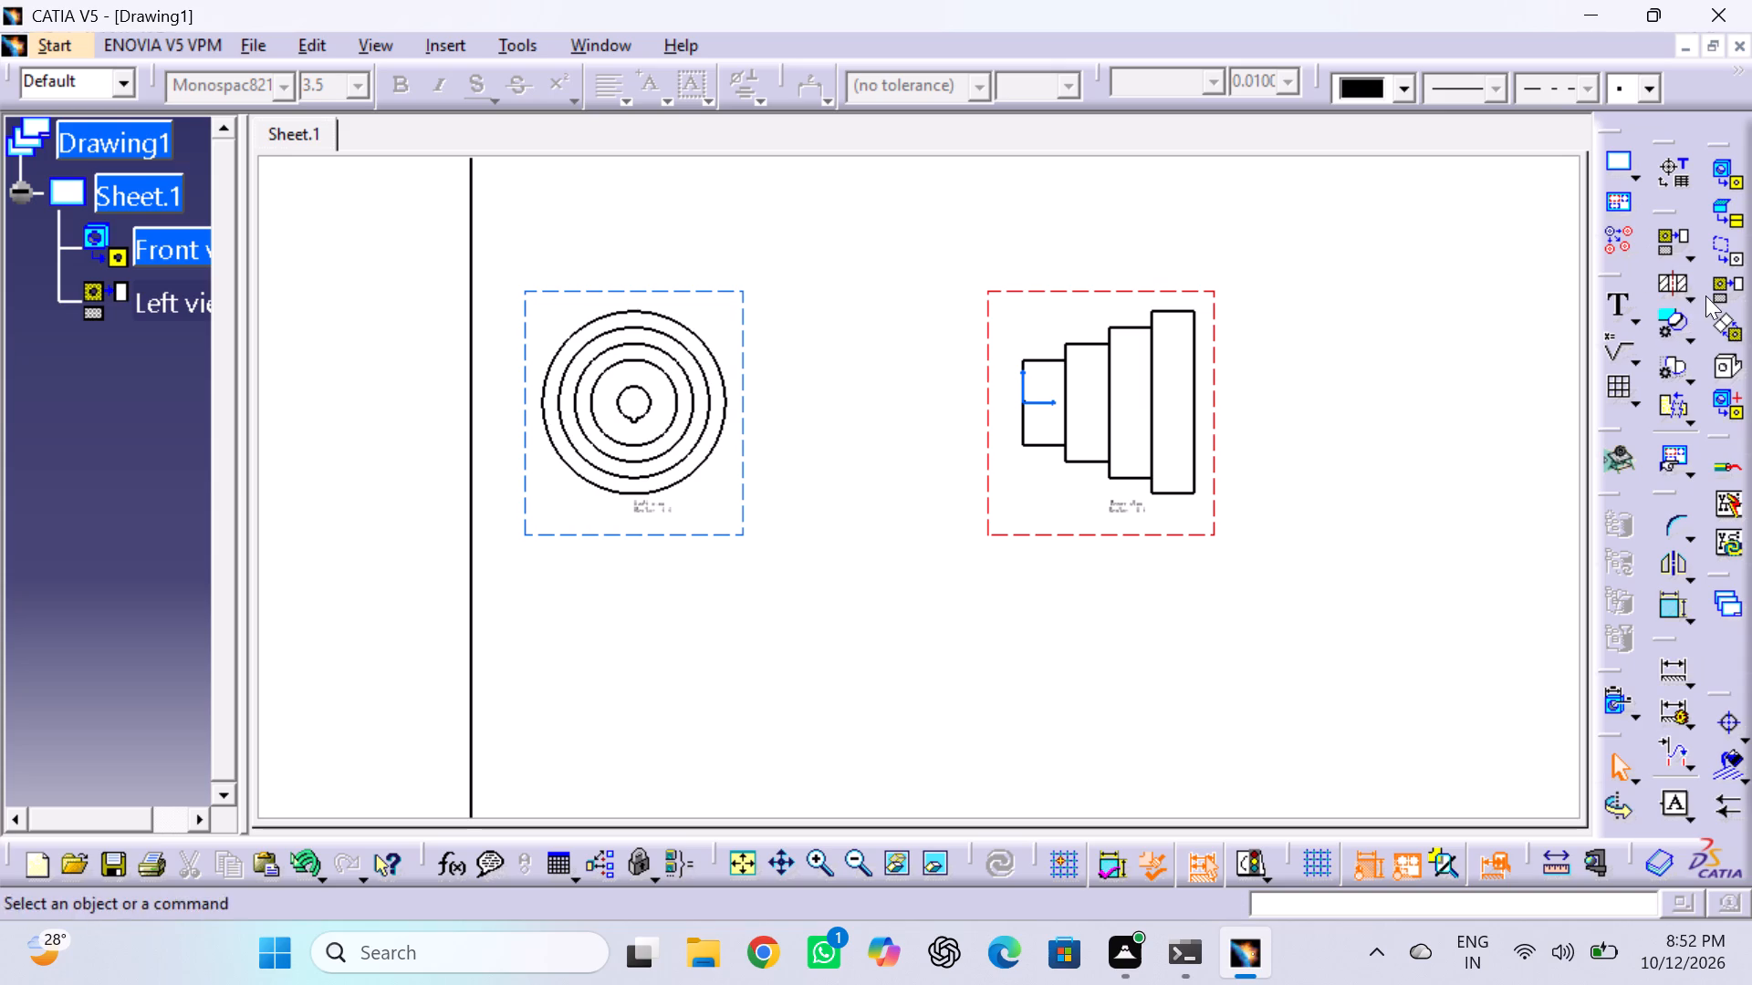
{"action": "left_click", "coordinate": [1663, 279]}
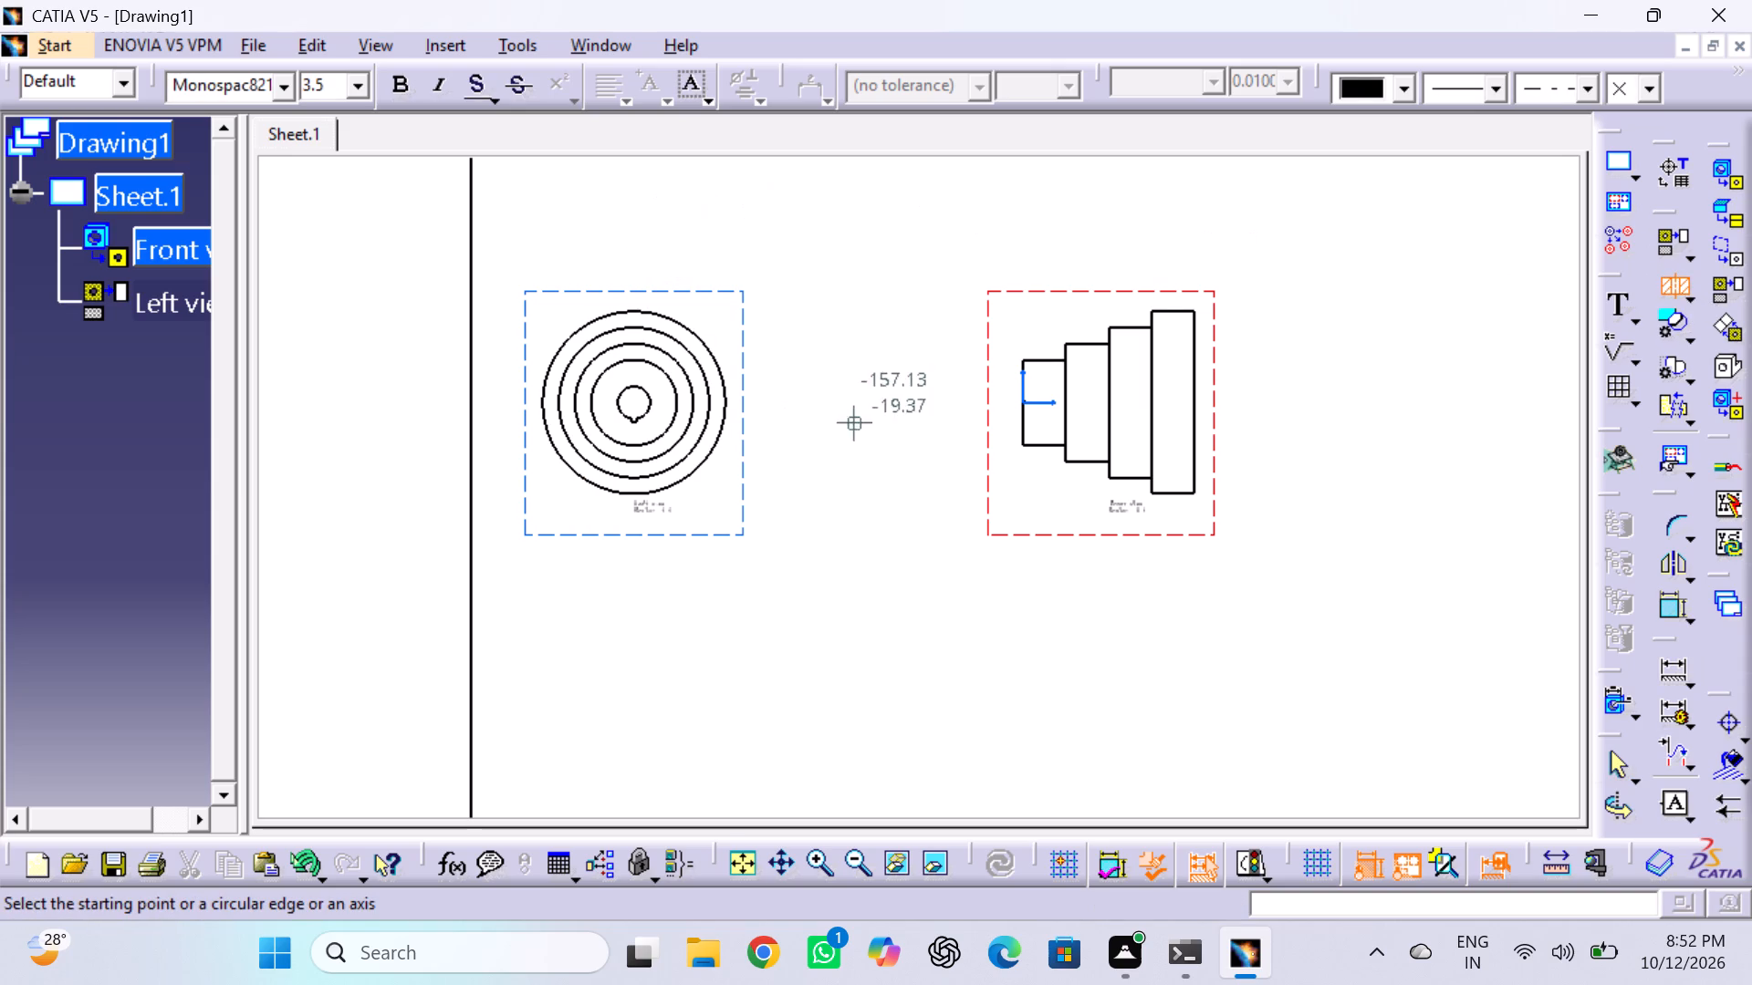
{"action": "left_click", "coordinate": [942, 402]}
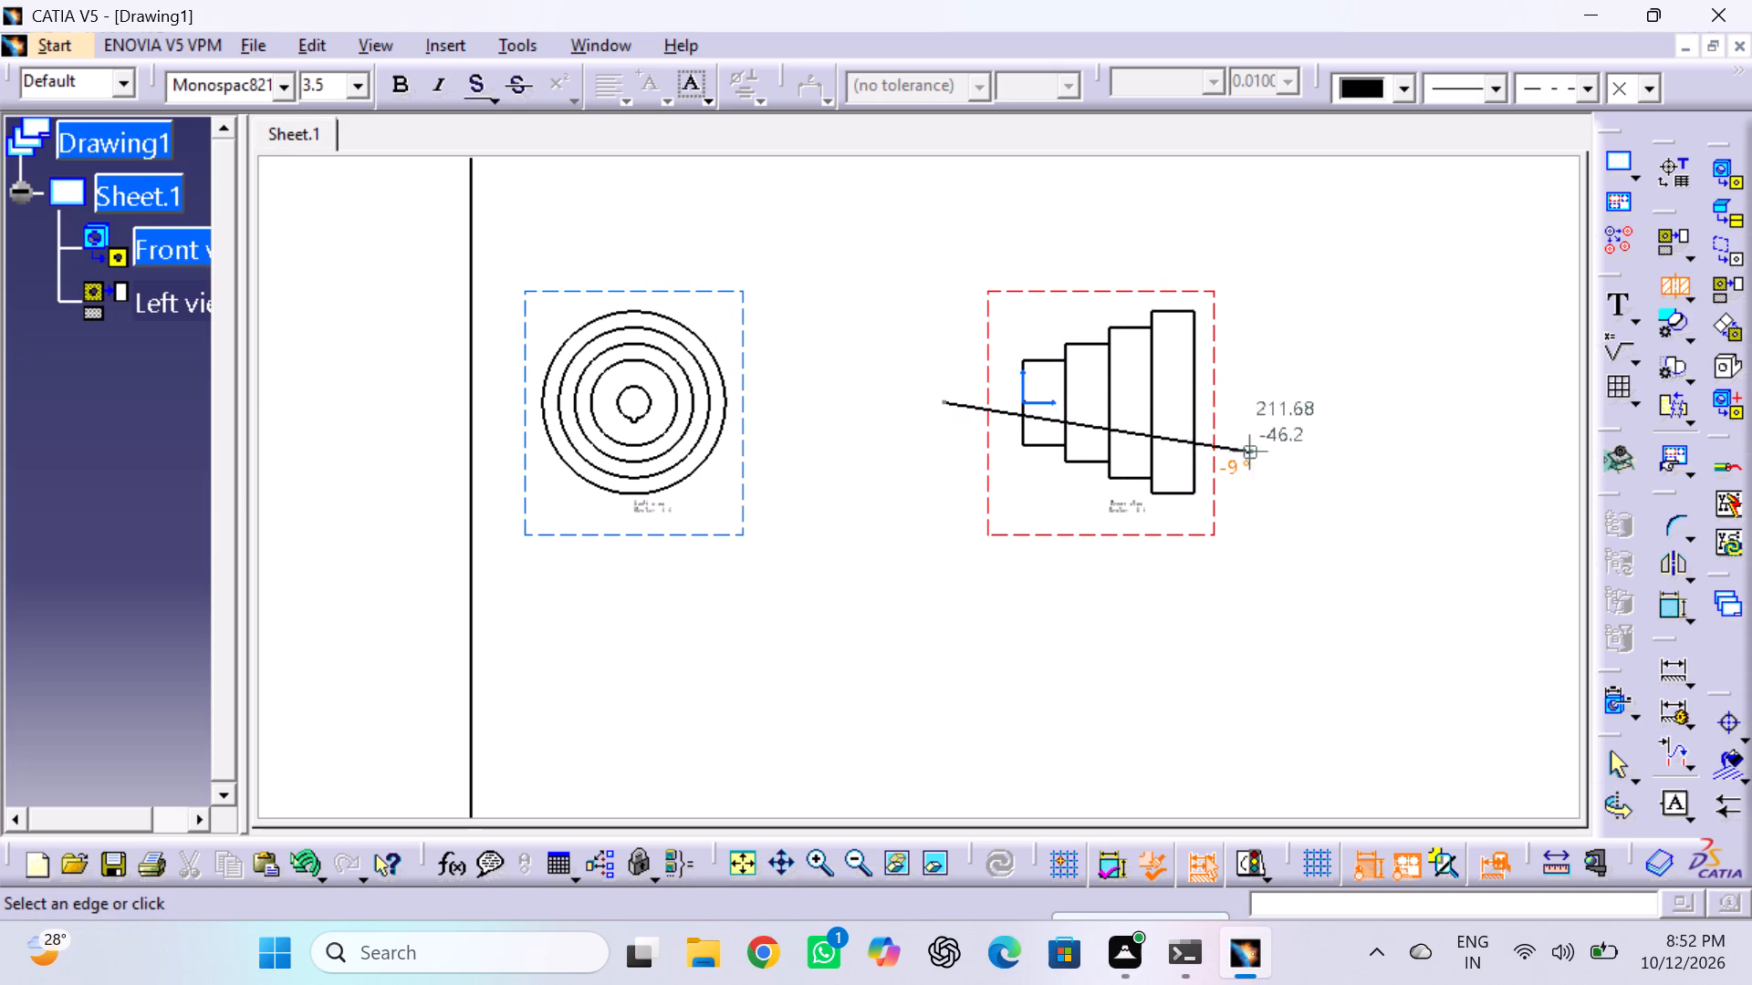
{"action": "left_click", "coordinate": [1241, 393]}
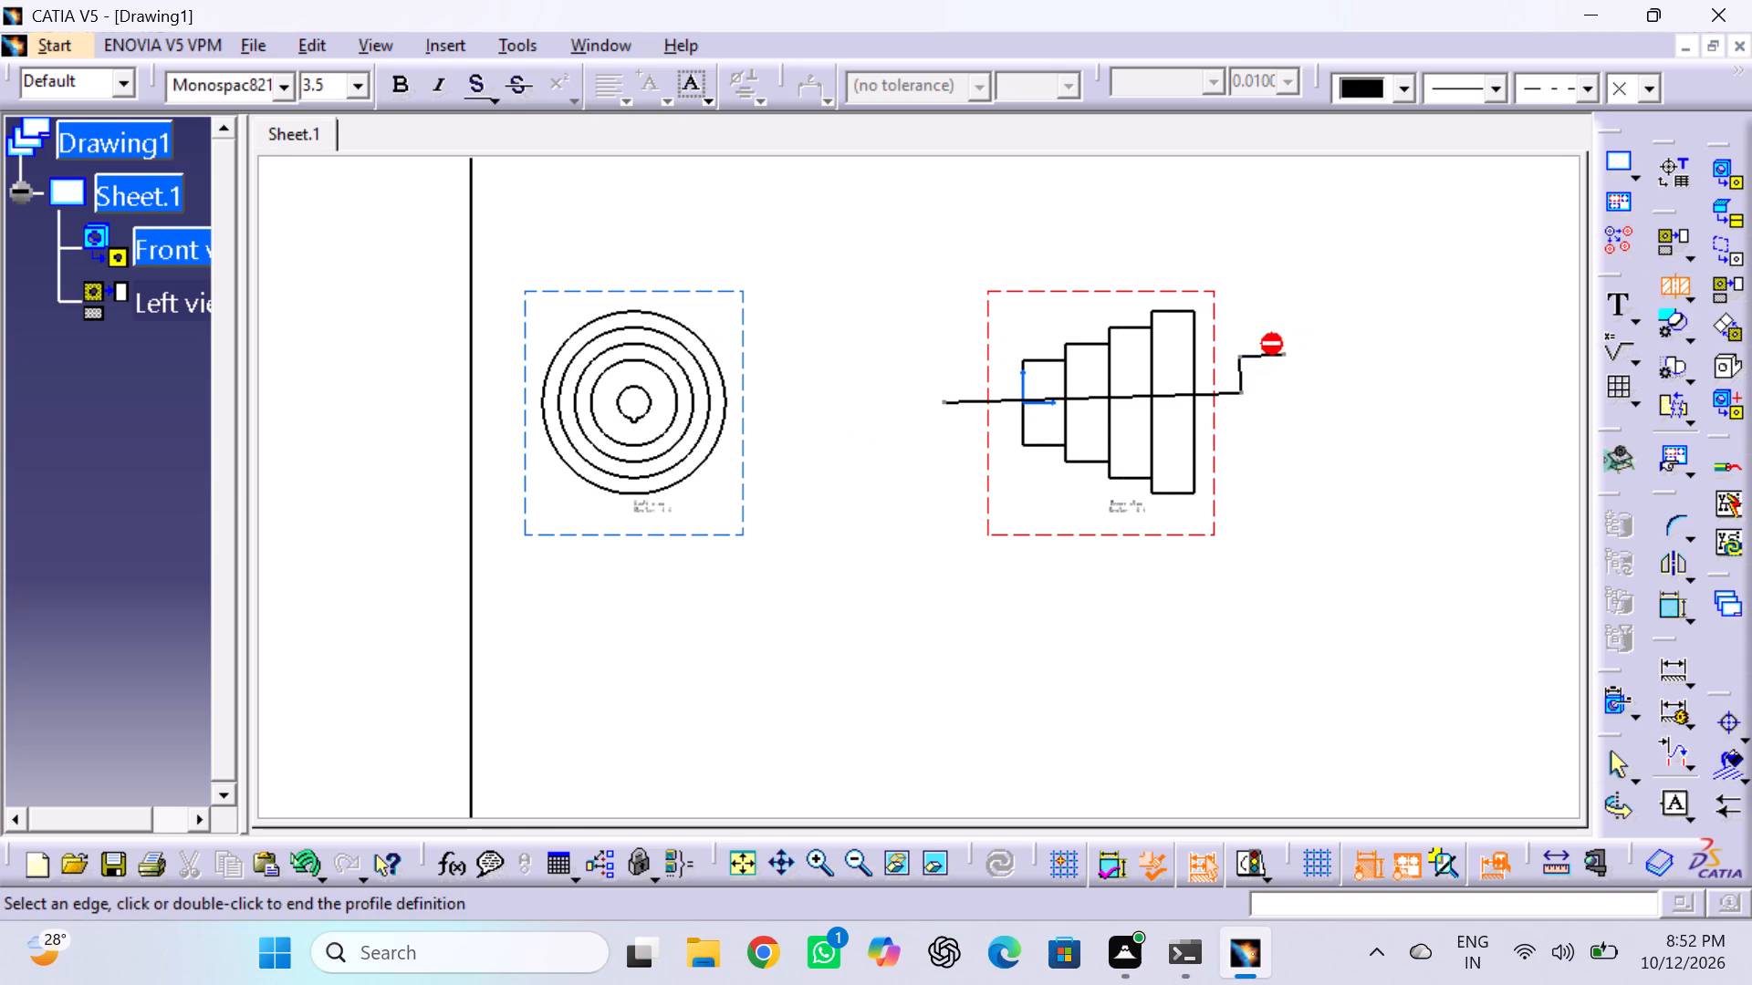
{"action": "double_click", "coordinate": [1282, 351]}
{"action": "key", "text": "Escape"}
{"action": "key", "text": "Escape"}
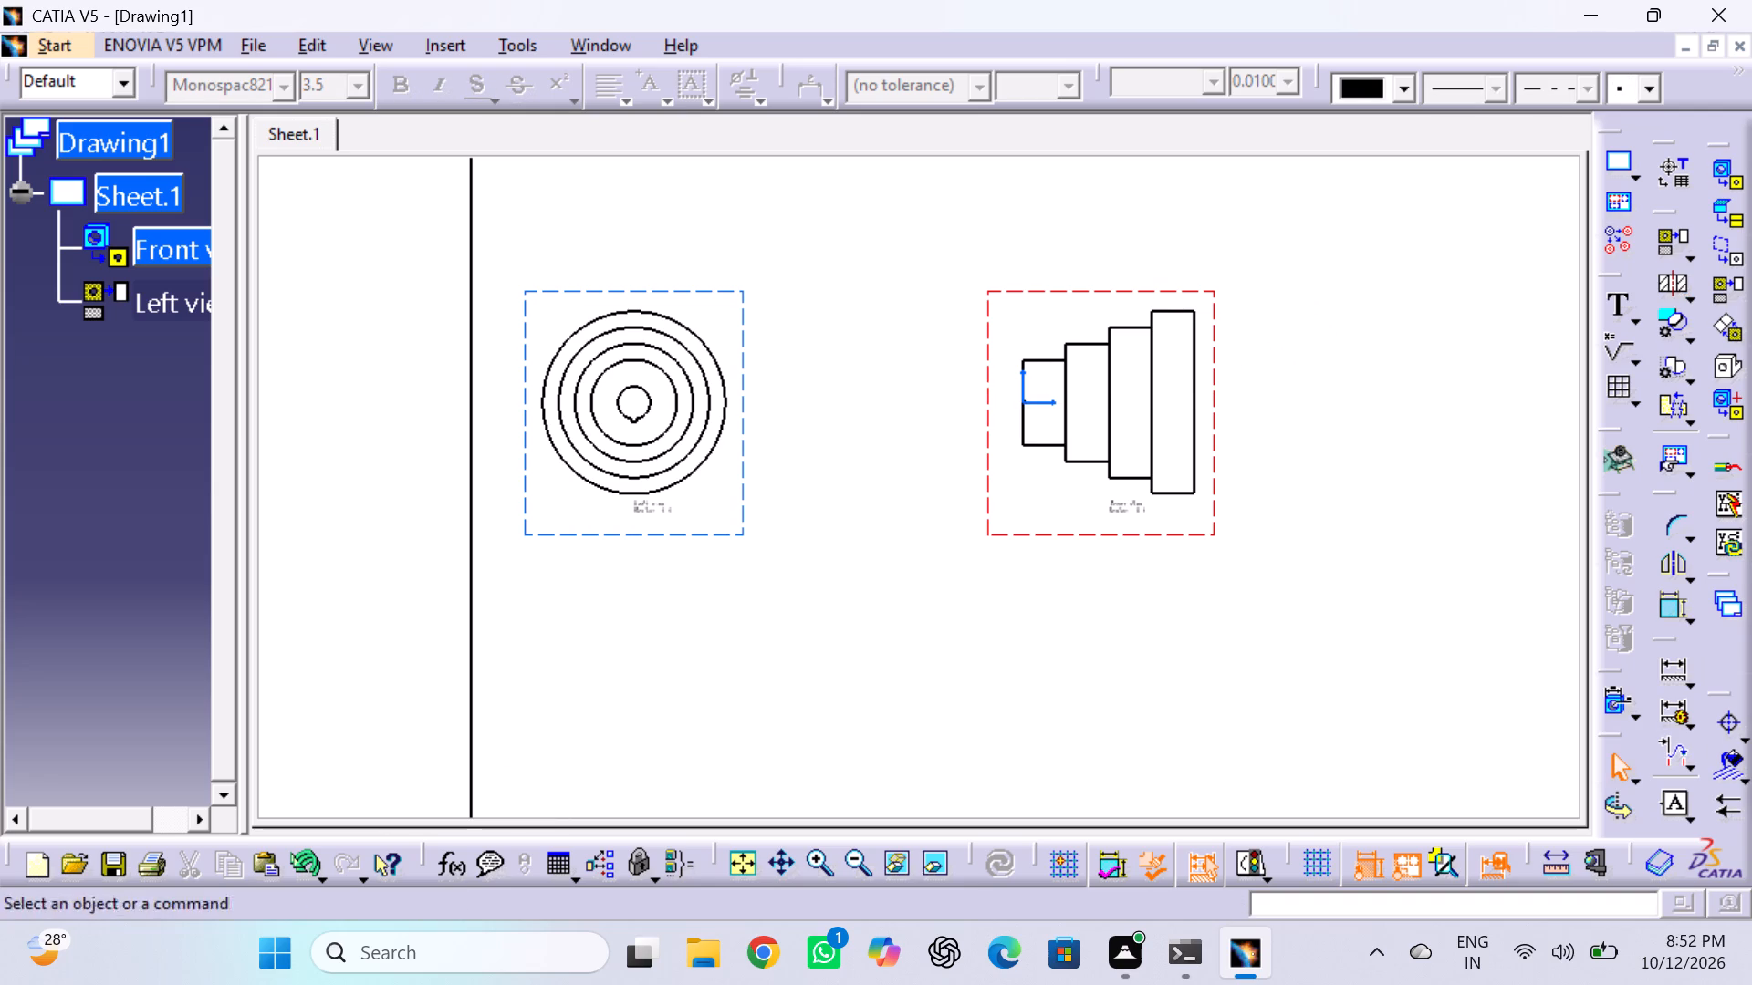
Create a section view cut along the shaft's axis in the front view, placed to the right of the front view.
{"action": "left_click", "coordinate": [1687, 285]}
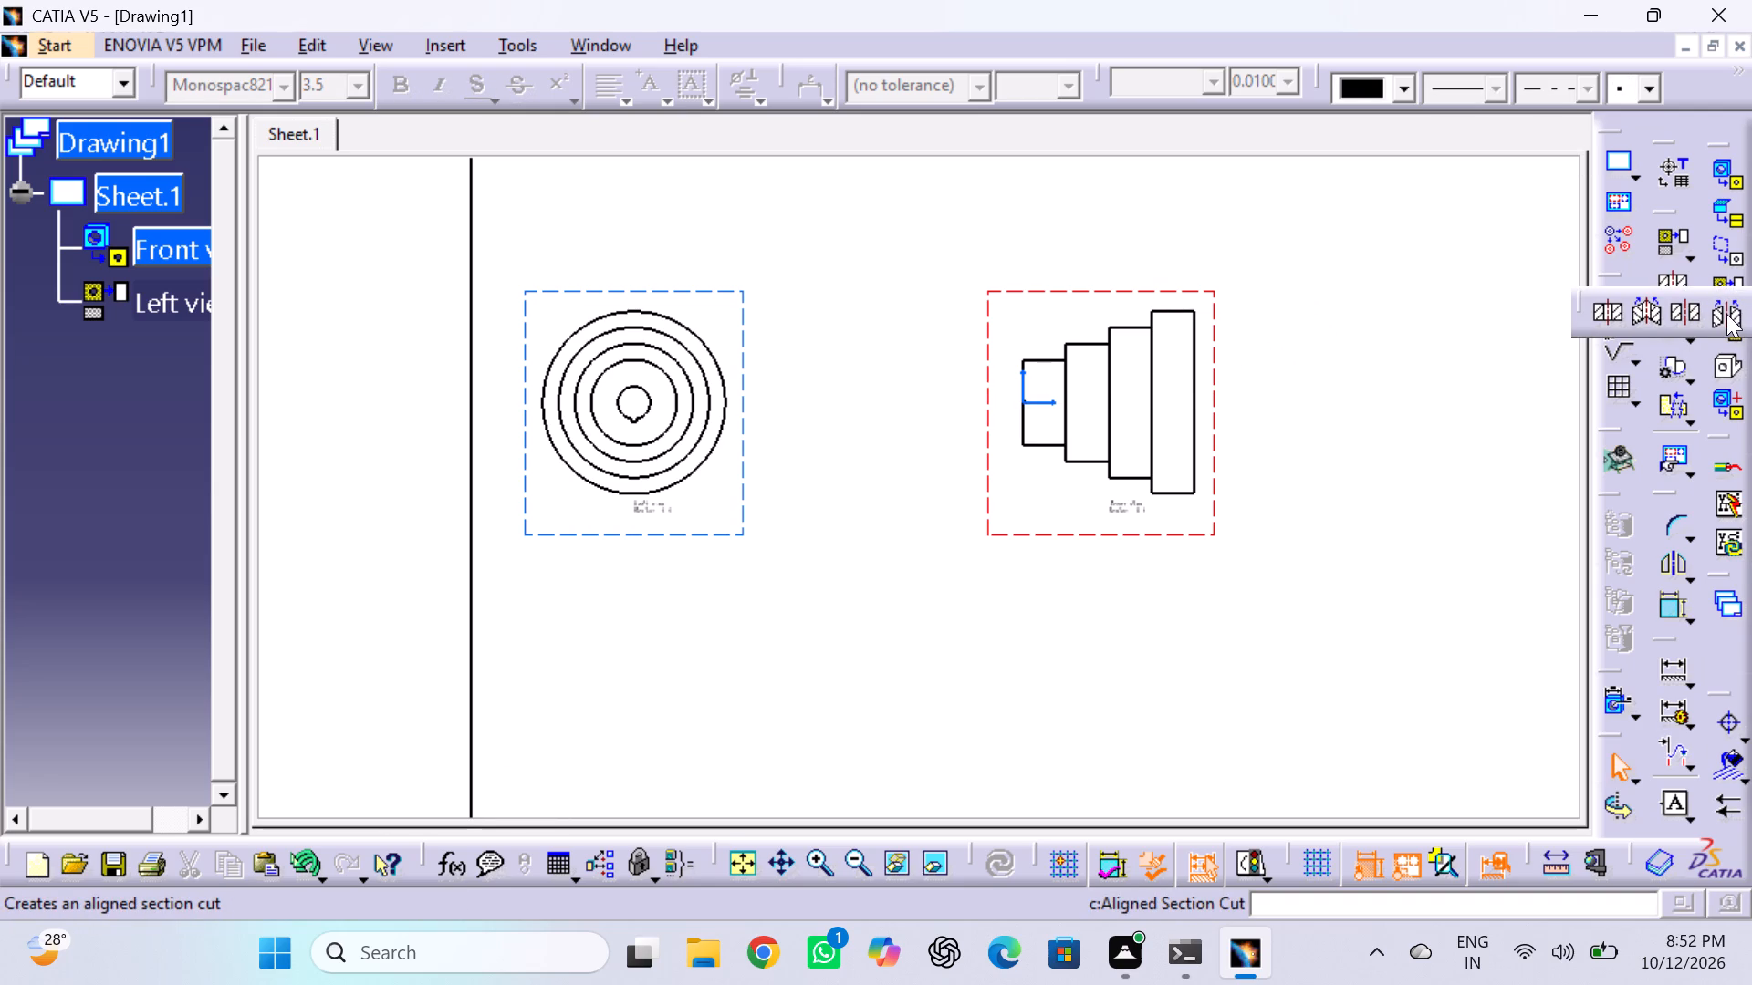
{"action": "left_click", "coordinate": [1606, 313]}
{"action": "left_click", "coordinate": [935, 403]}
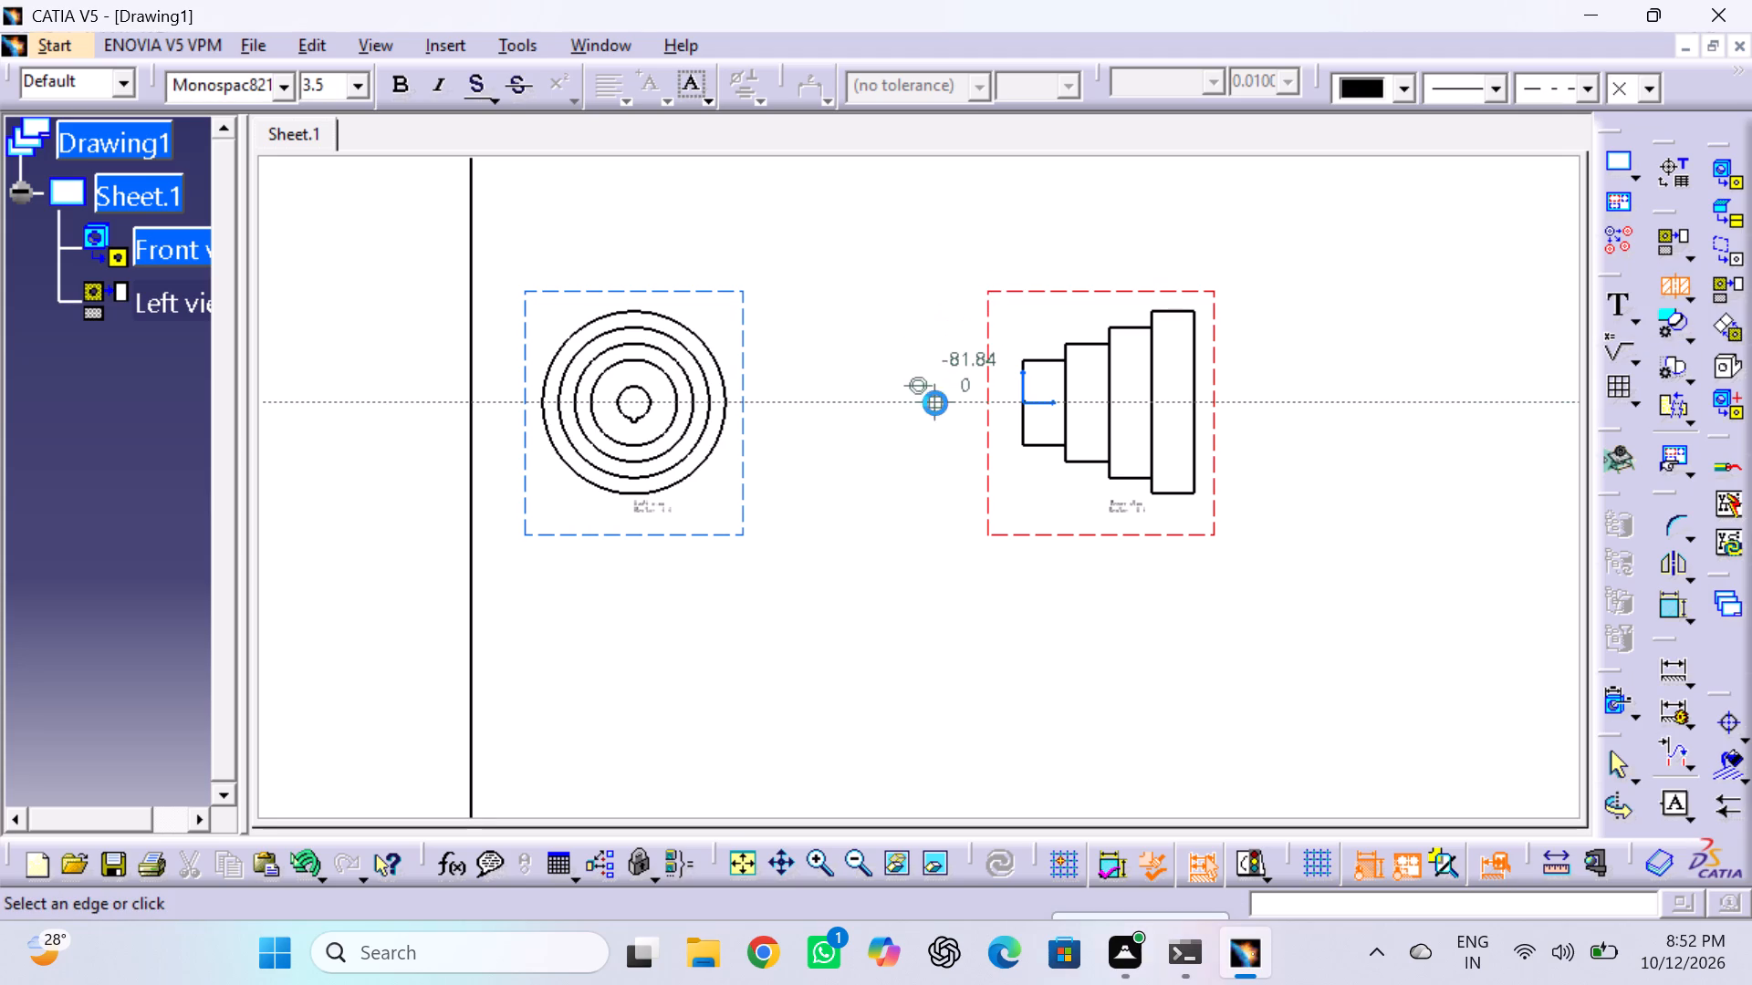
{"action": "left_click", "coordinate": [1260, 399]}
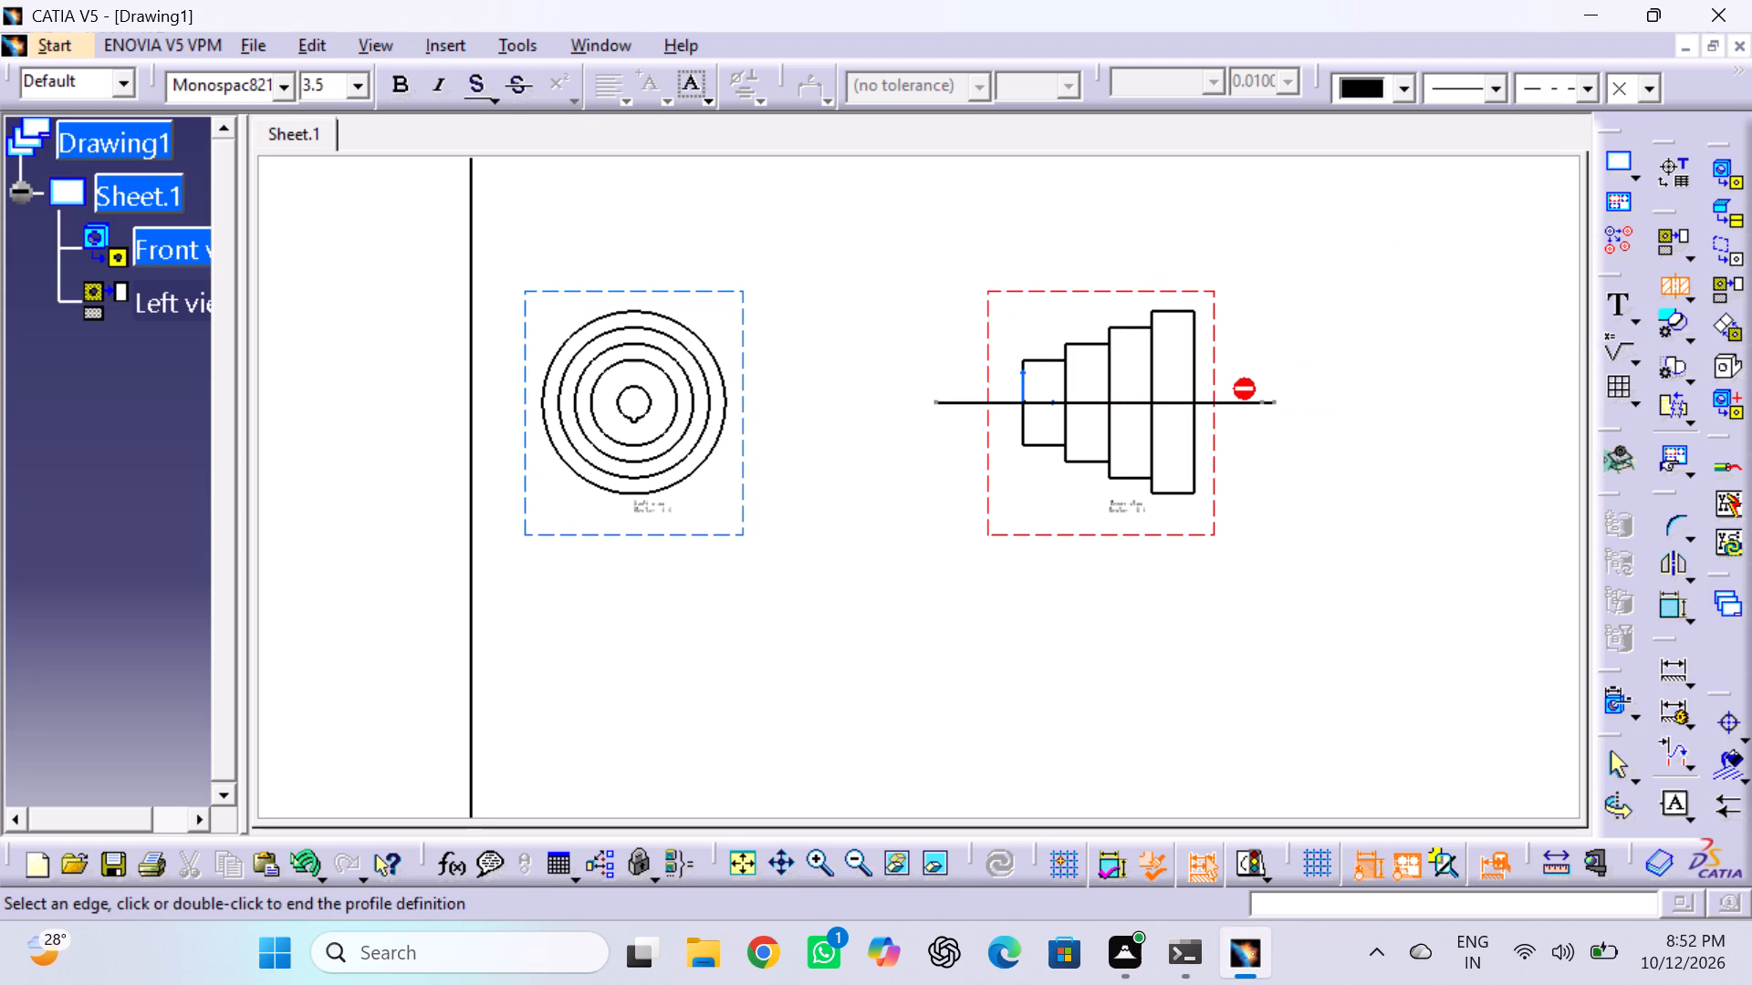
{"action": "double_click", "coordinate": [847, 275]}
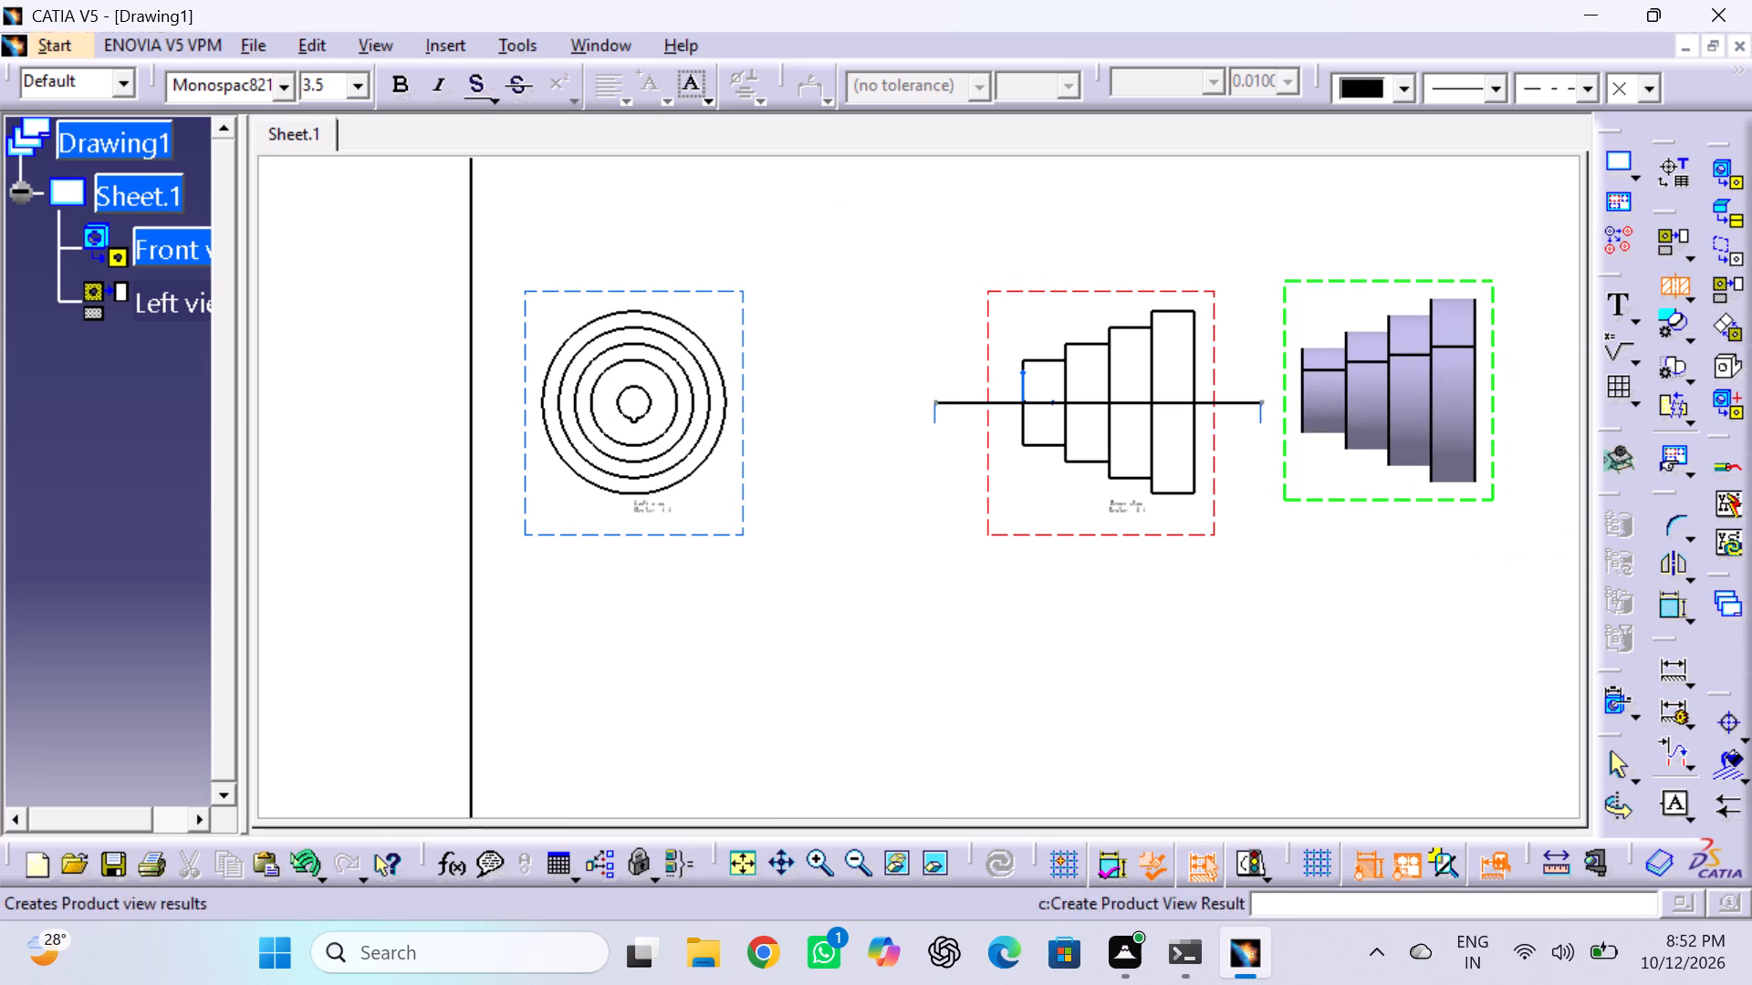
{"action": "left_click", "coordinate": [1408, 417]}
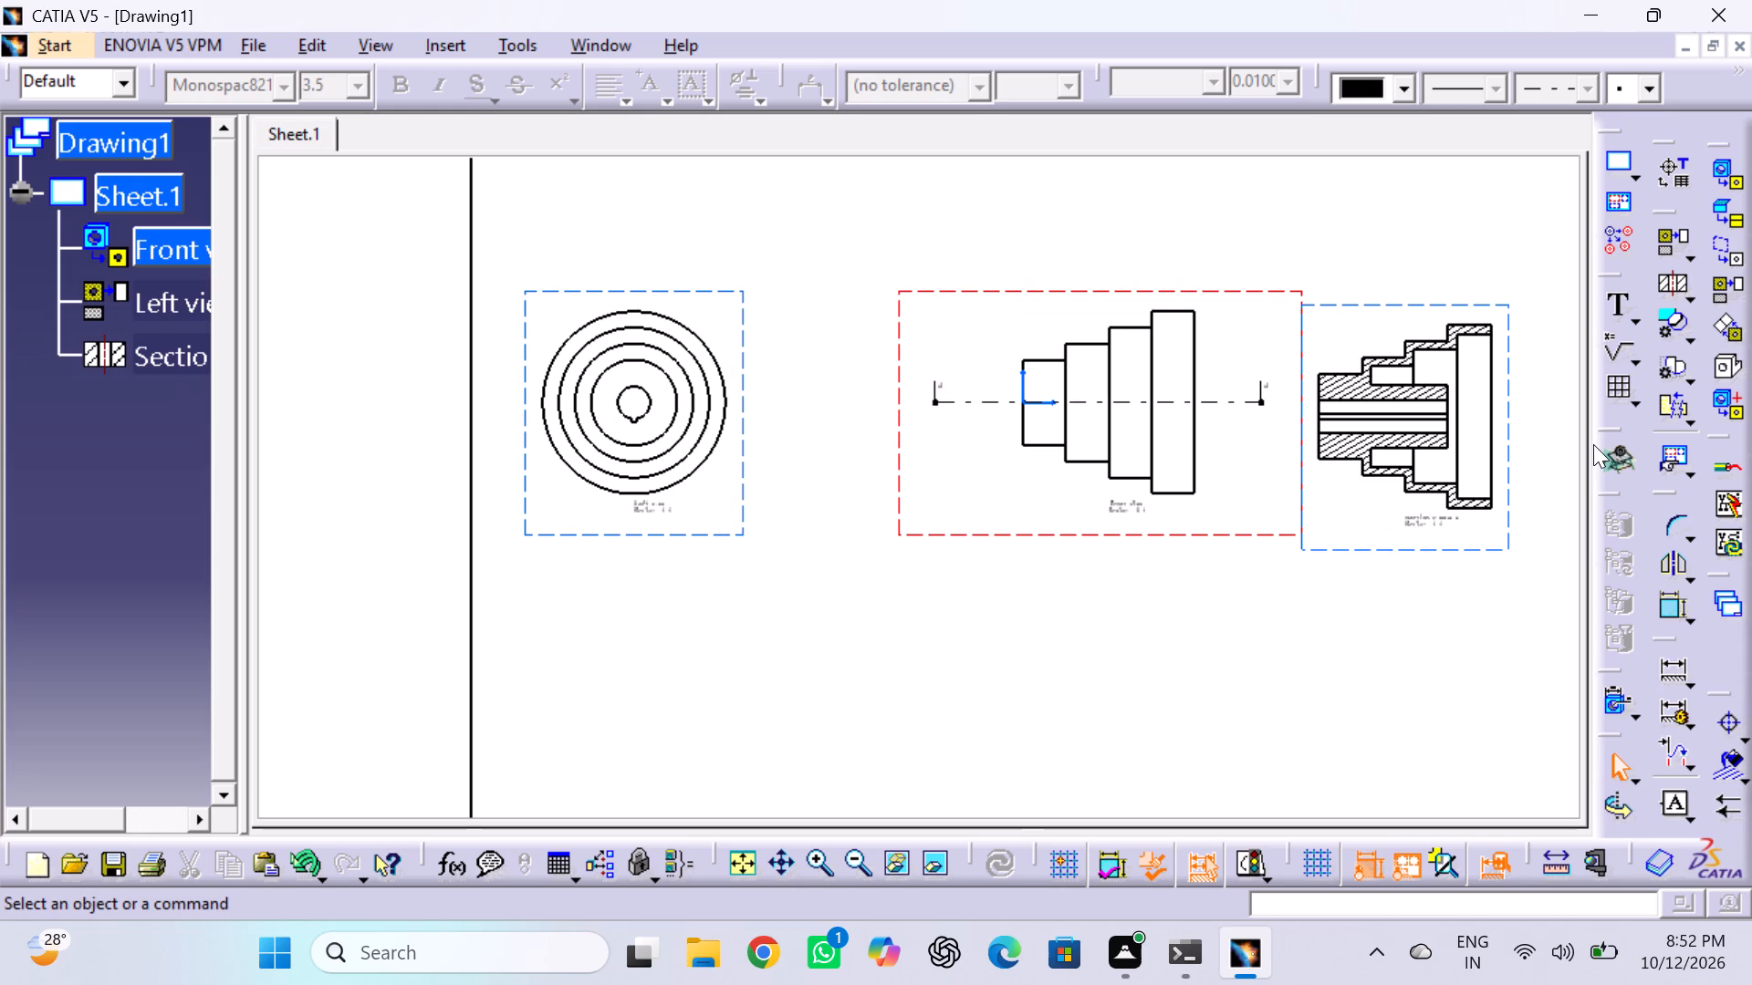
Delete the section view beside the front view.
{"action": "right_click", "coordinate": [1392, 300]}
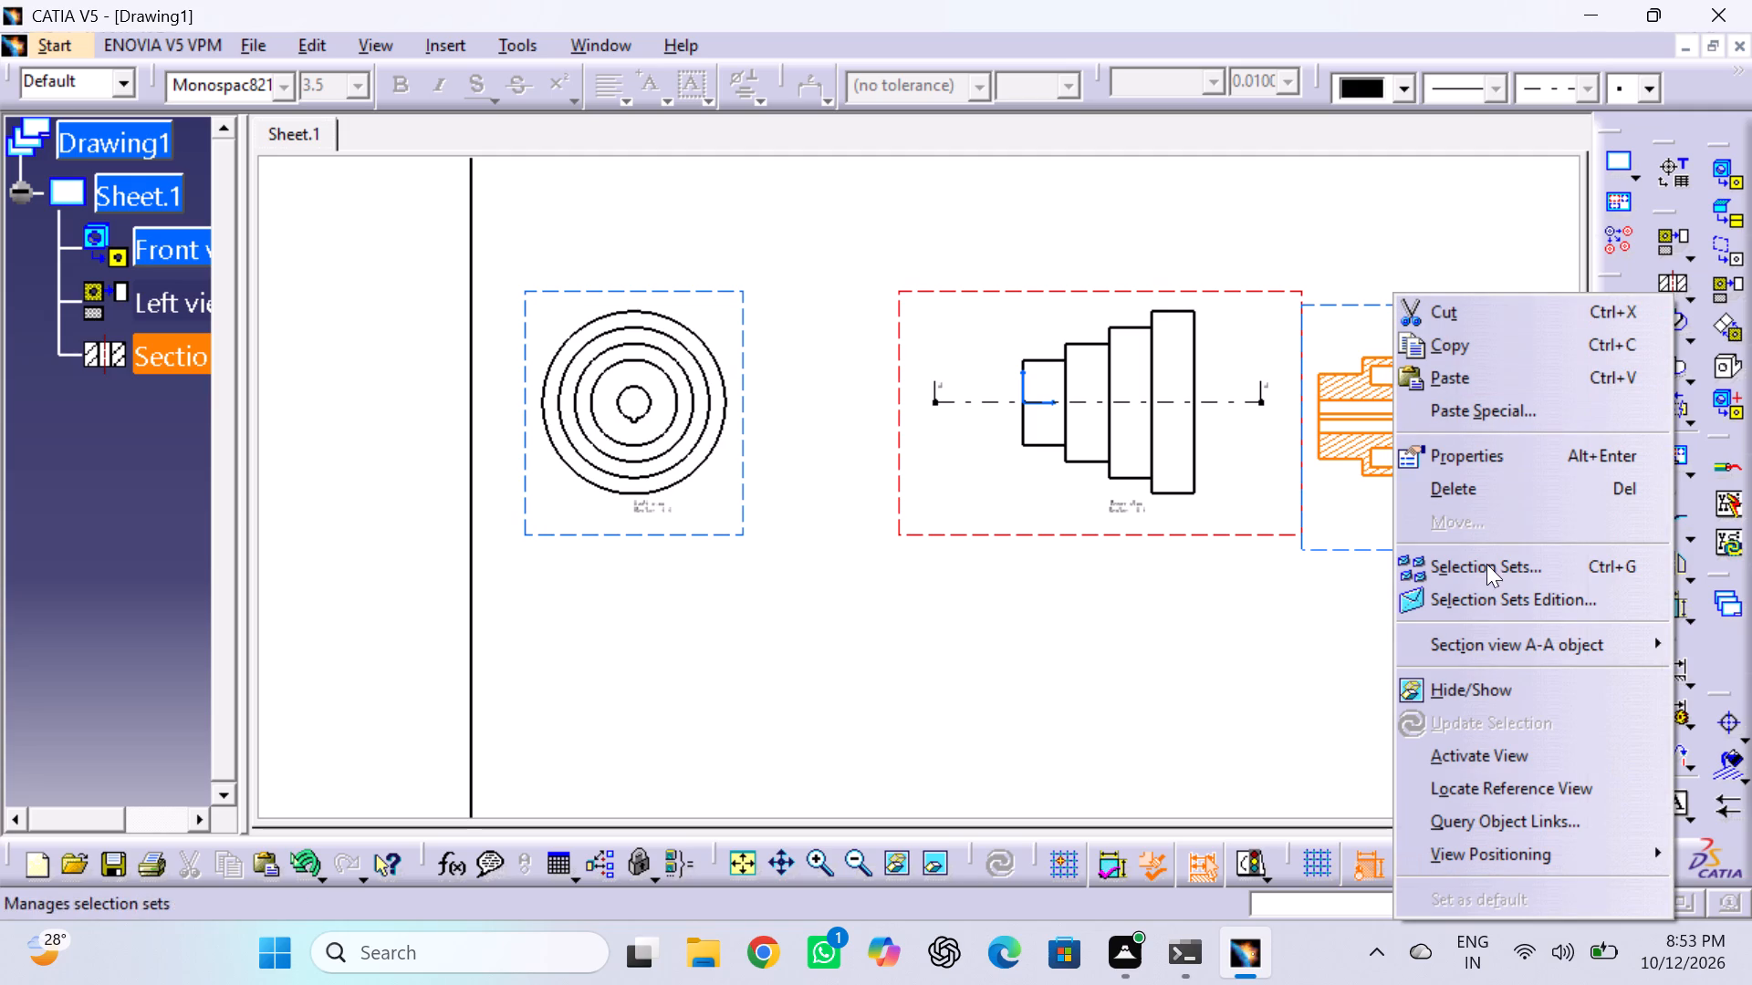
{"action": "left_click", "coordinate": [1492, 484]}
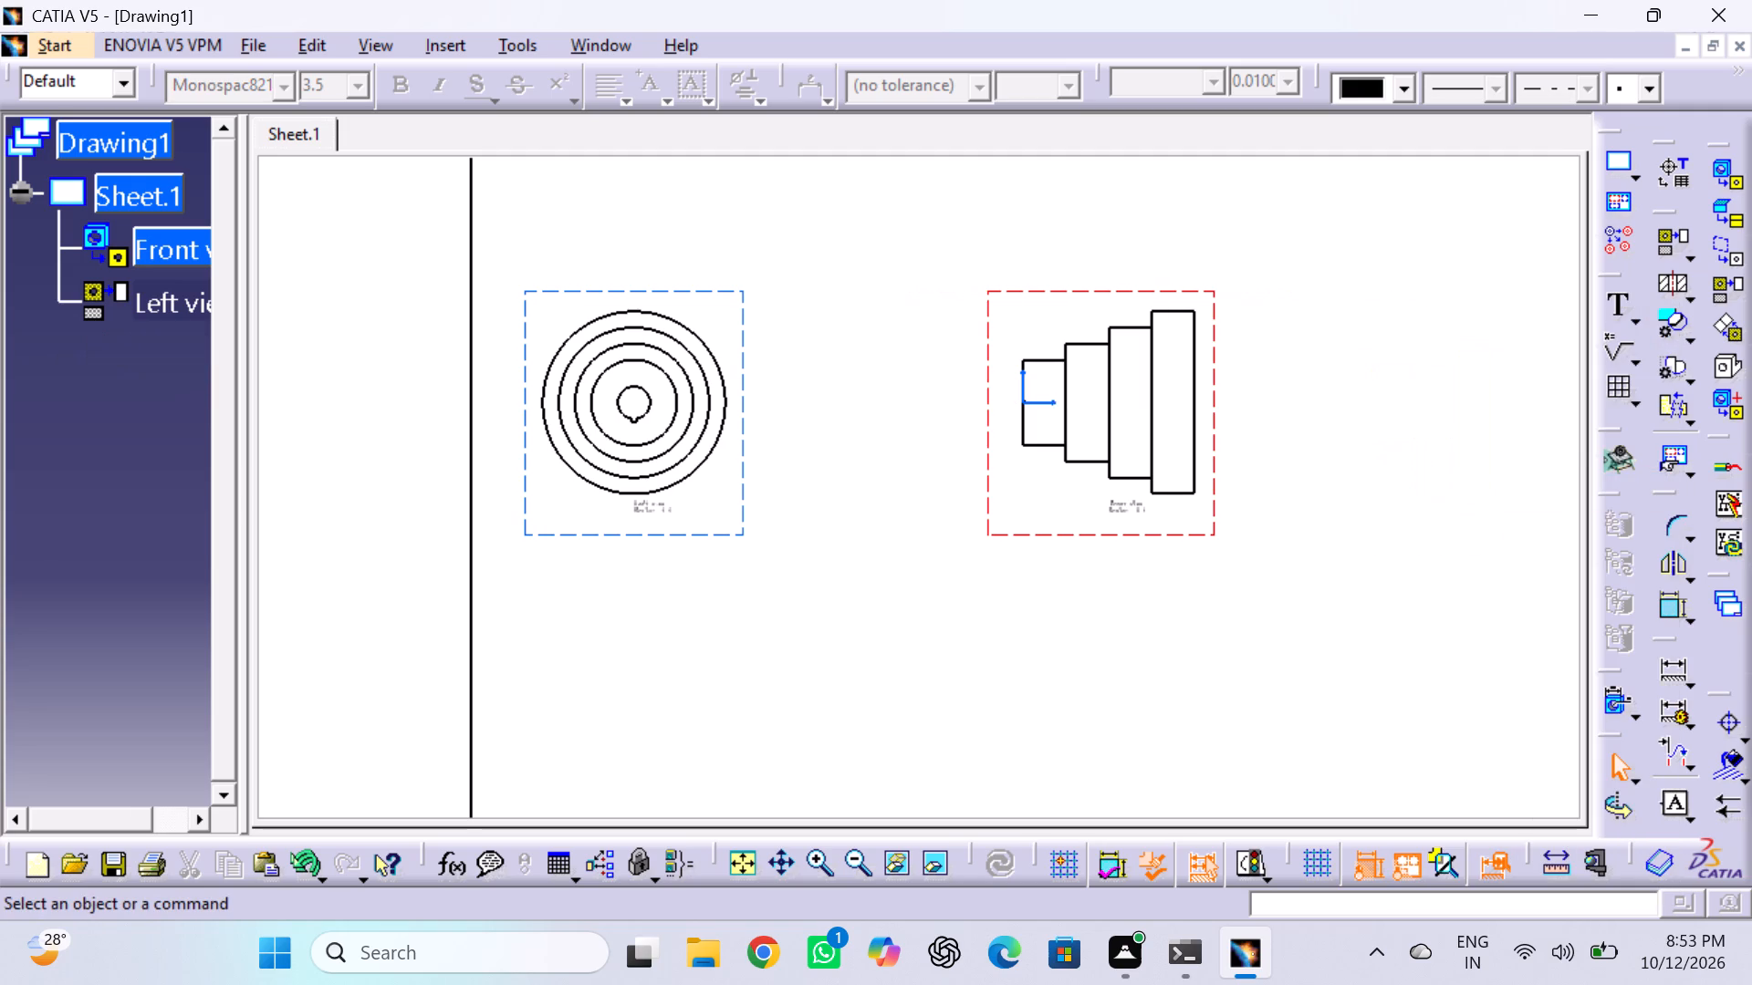
Create a section view from a straight horizontal cutting line through the front view's axis, placed to the right of the front view.
{"action": "left_click", "coordinate": [1674, 279]}
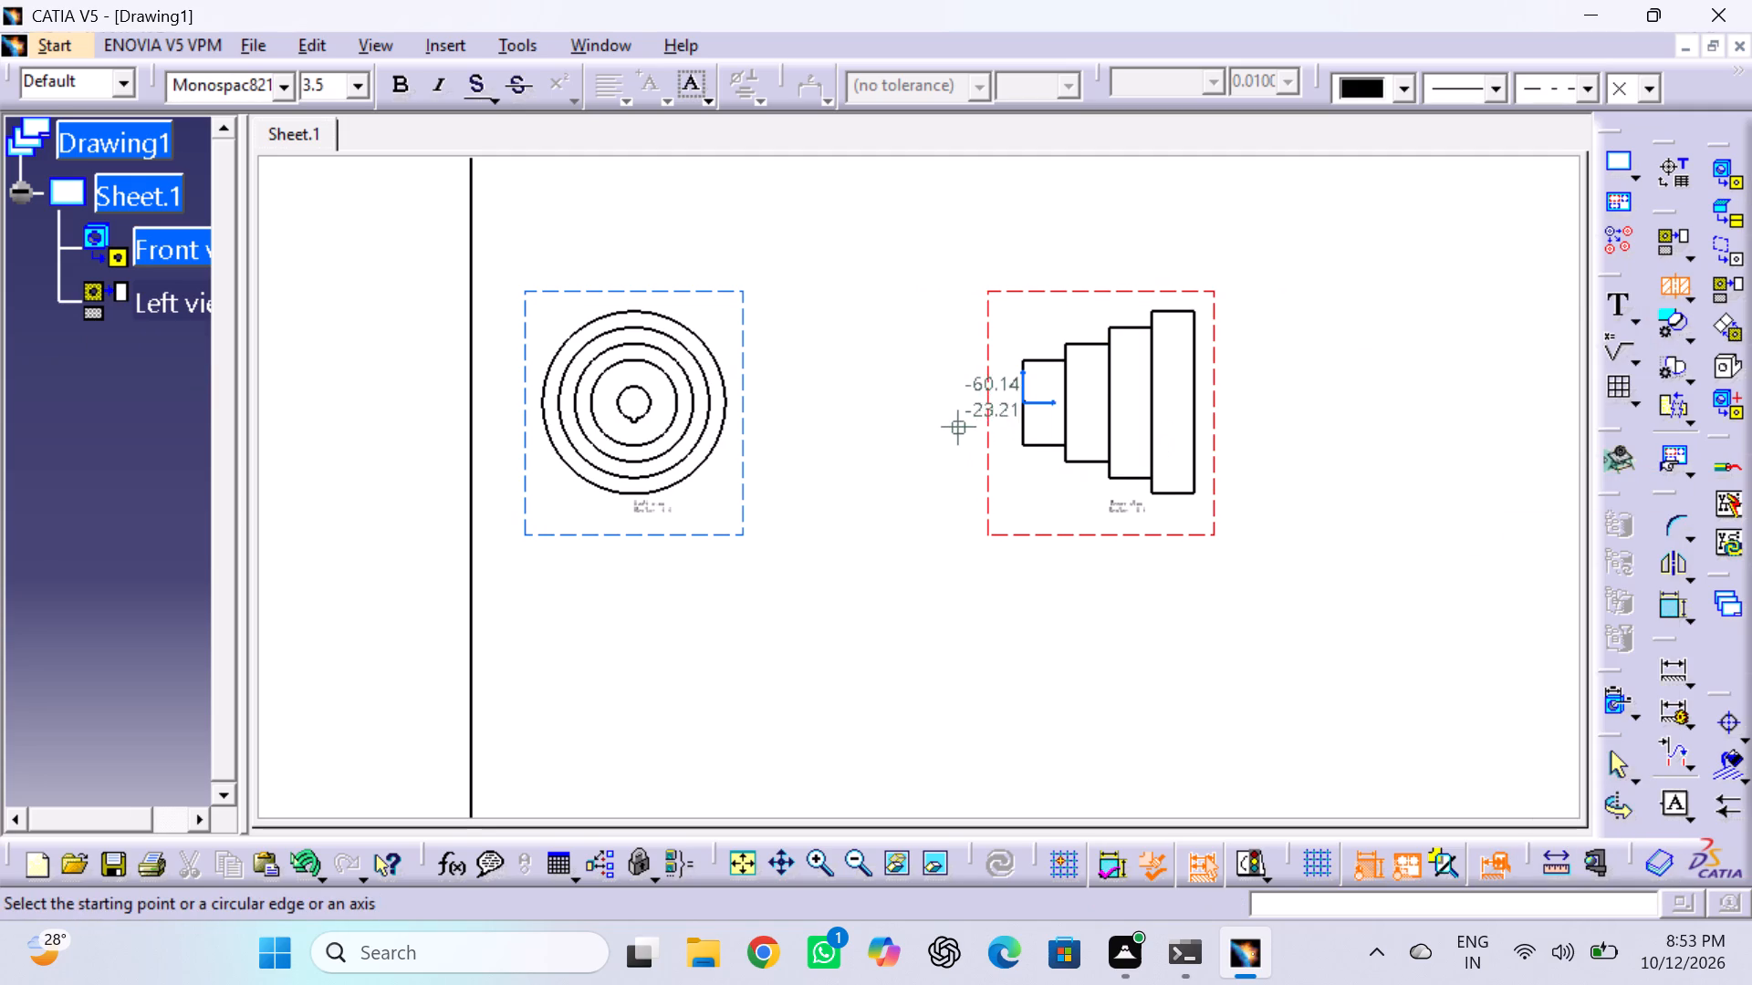
{"action": "left_click", "coordinate": [954, 400]}
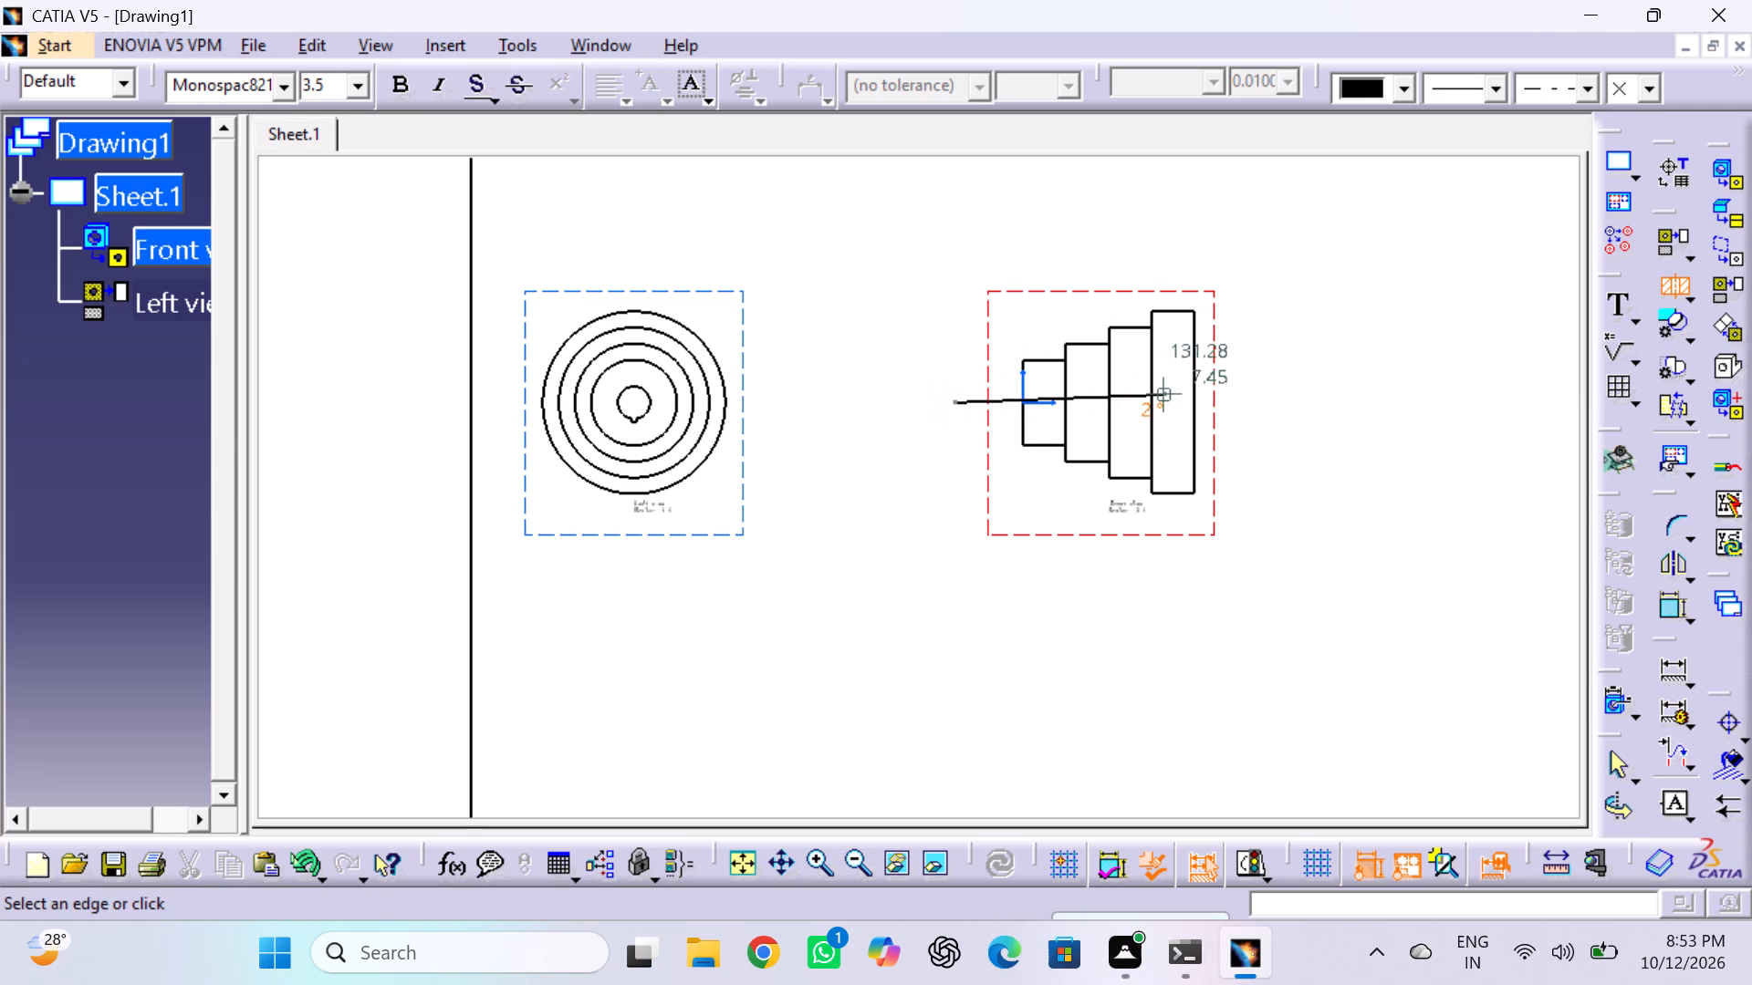
{"action": "left_click", "coordinate": [1259, 399]}
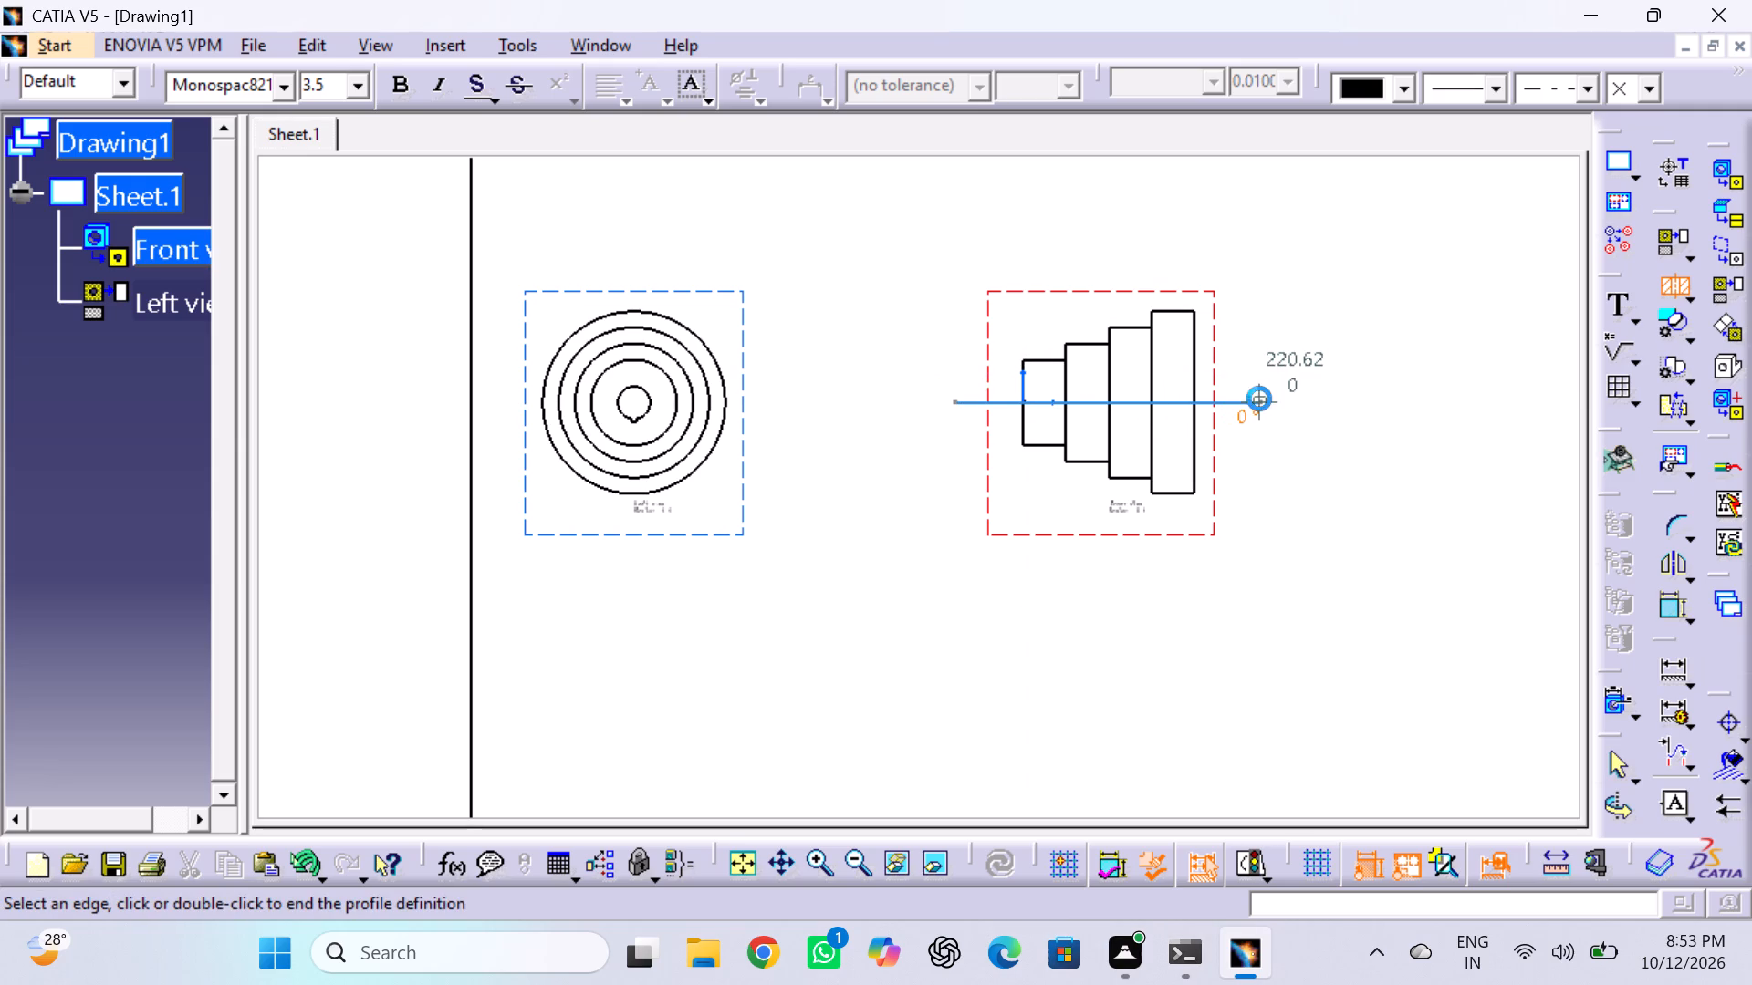
{"action": "double_click", "coordinate": [1259, 399]}
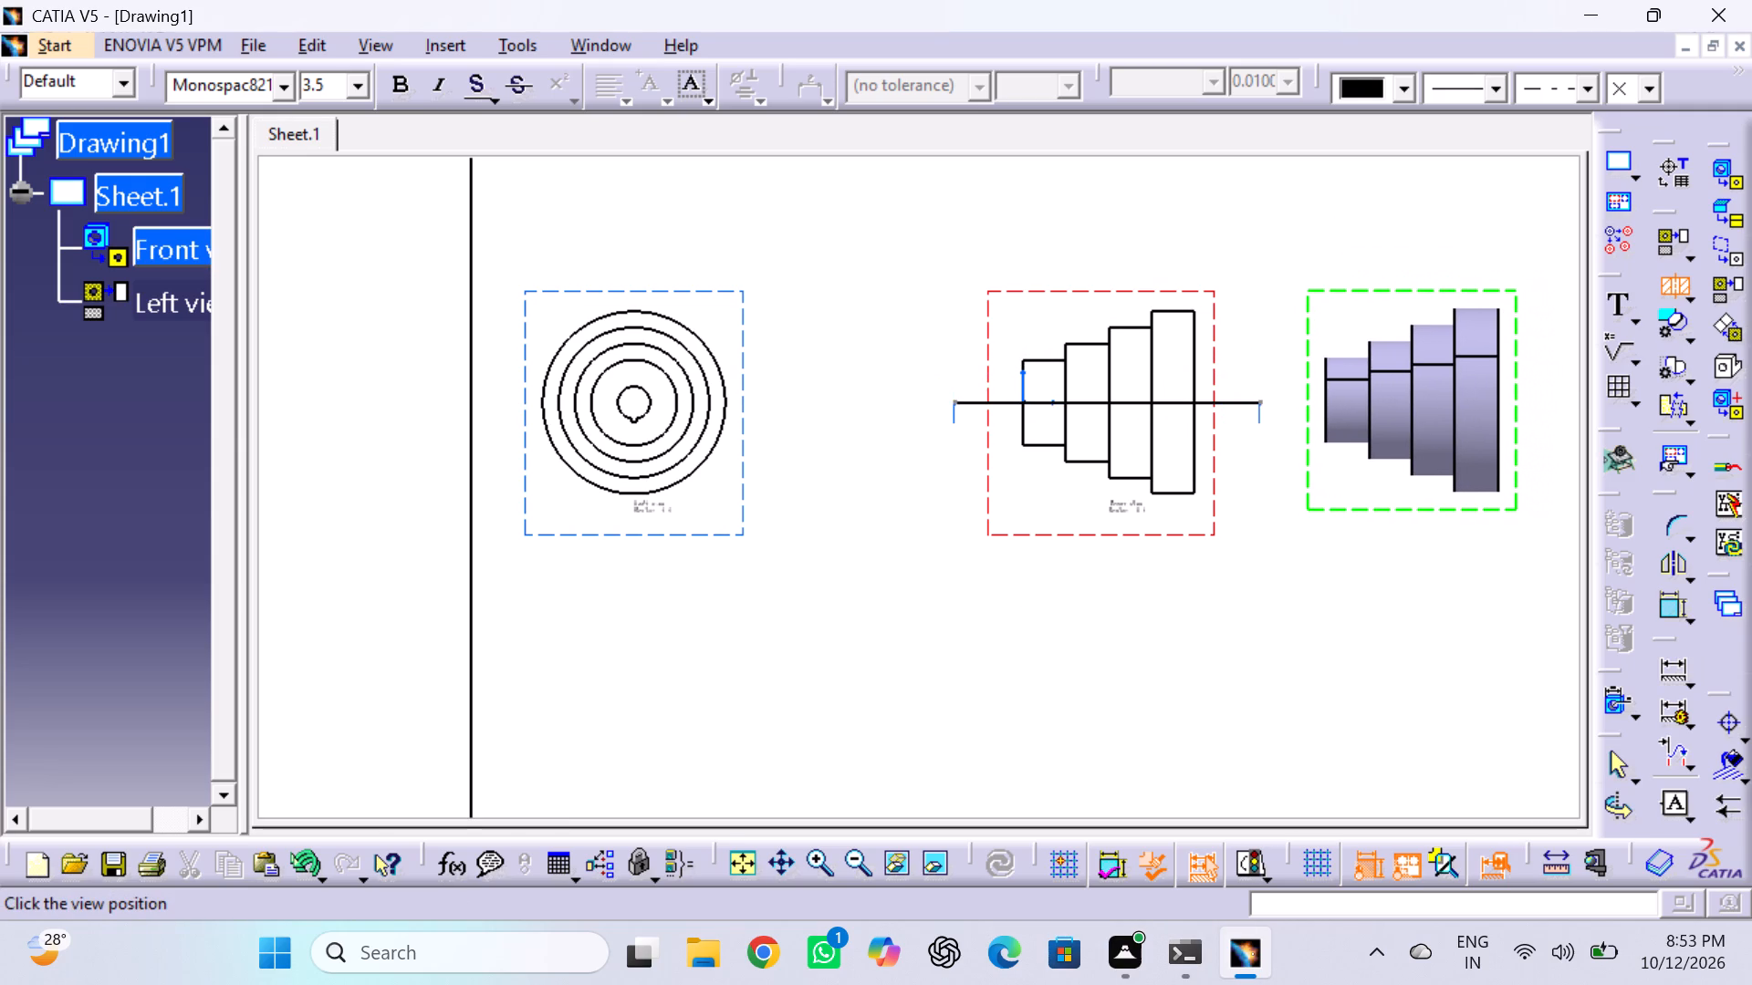
{"action": "left_click", "coordinate": [1392, 410]}
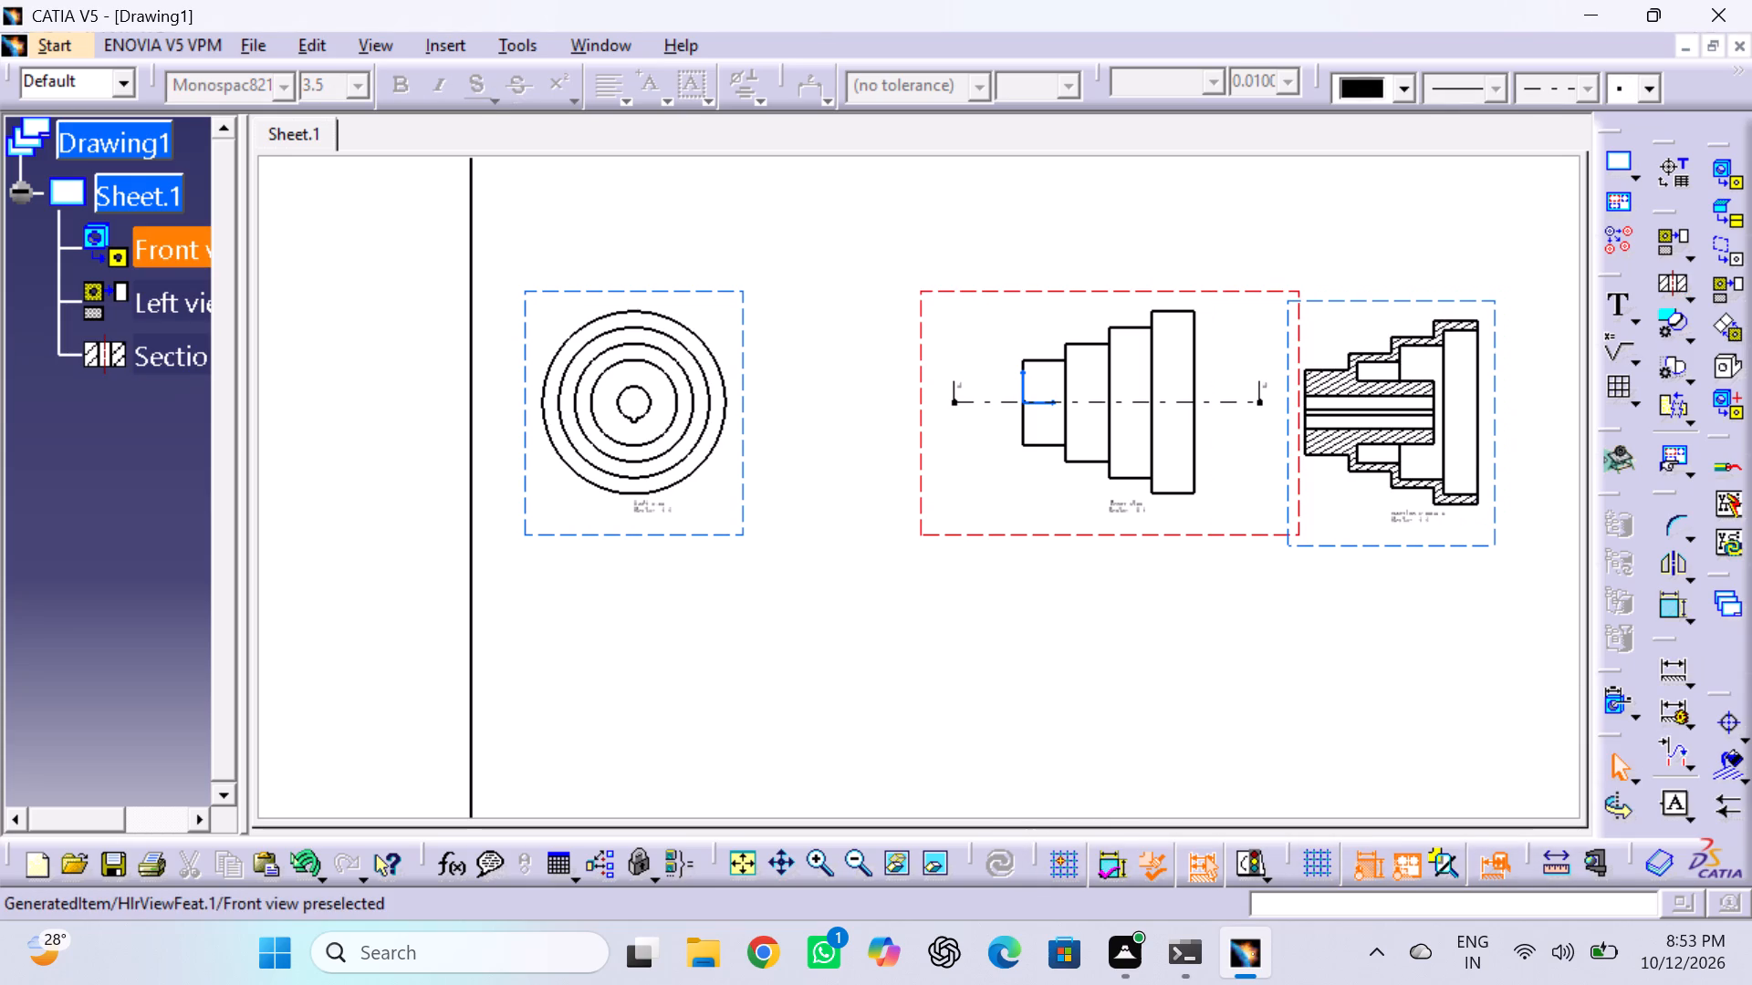
Space out the three views in a row, with clear gaps between the circular end view, front view and section view.
{"action": "left_click_drag", "start_coordinate": [1494, 386], "coordinate": [1538, 372]}
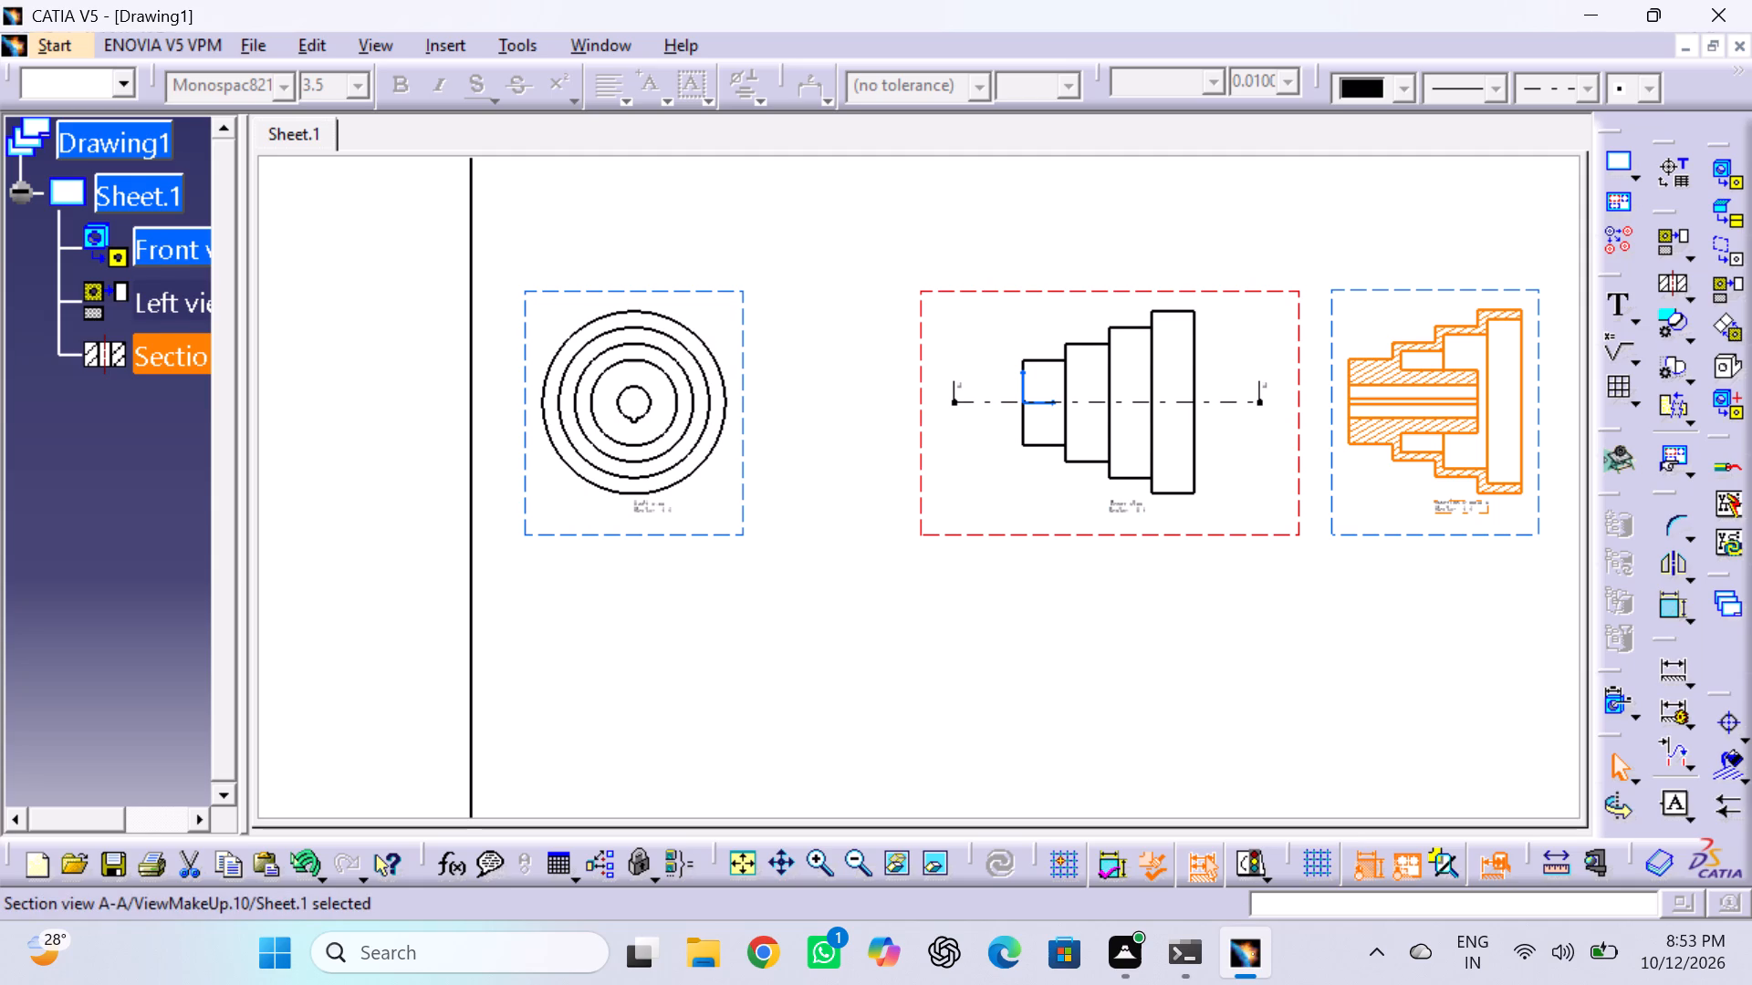
{"action": "left_click_drag", "start_coordinate": [919, 510], "coordinate": [828, 503]}
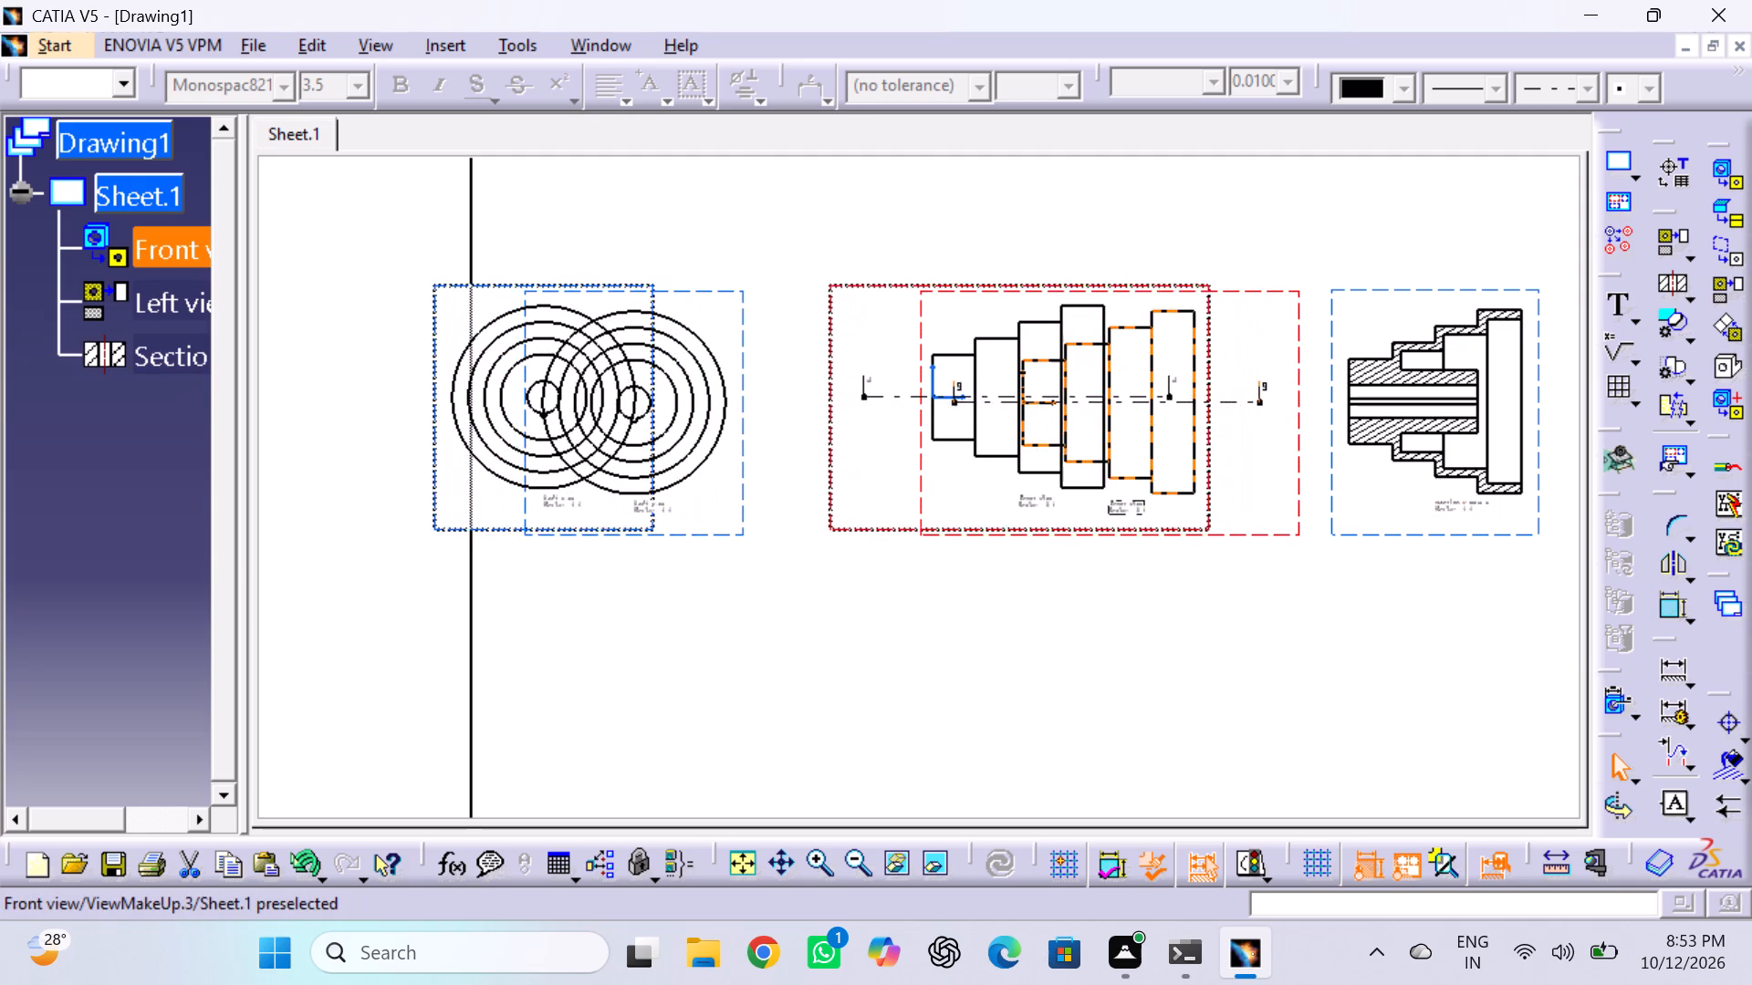
{"action": "left_click_drag", "start_coordinate": [828, 503], "coordinate": [825, 501]}
{"action": "left_click_drag", "start_coordinate": [652, 453], "coordinate": [658, 453]}
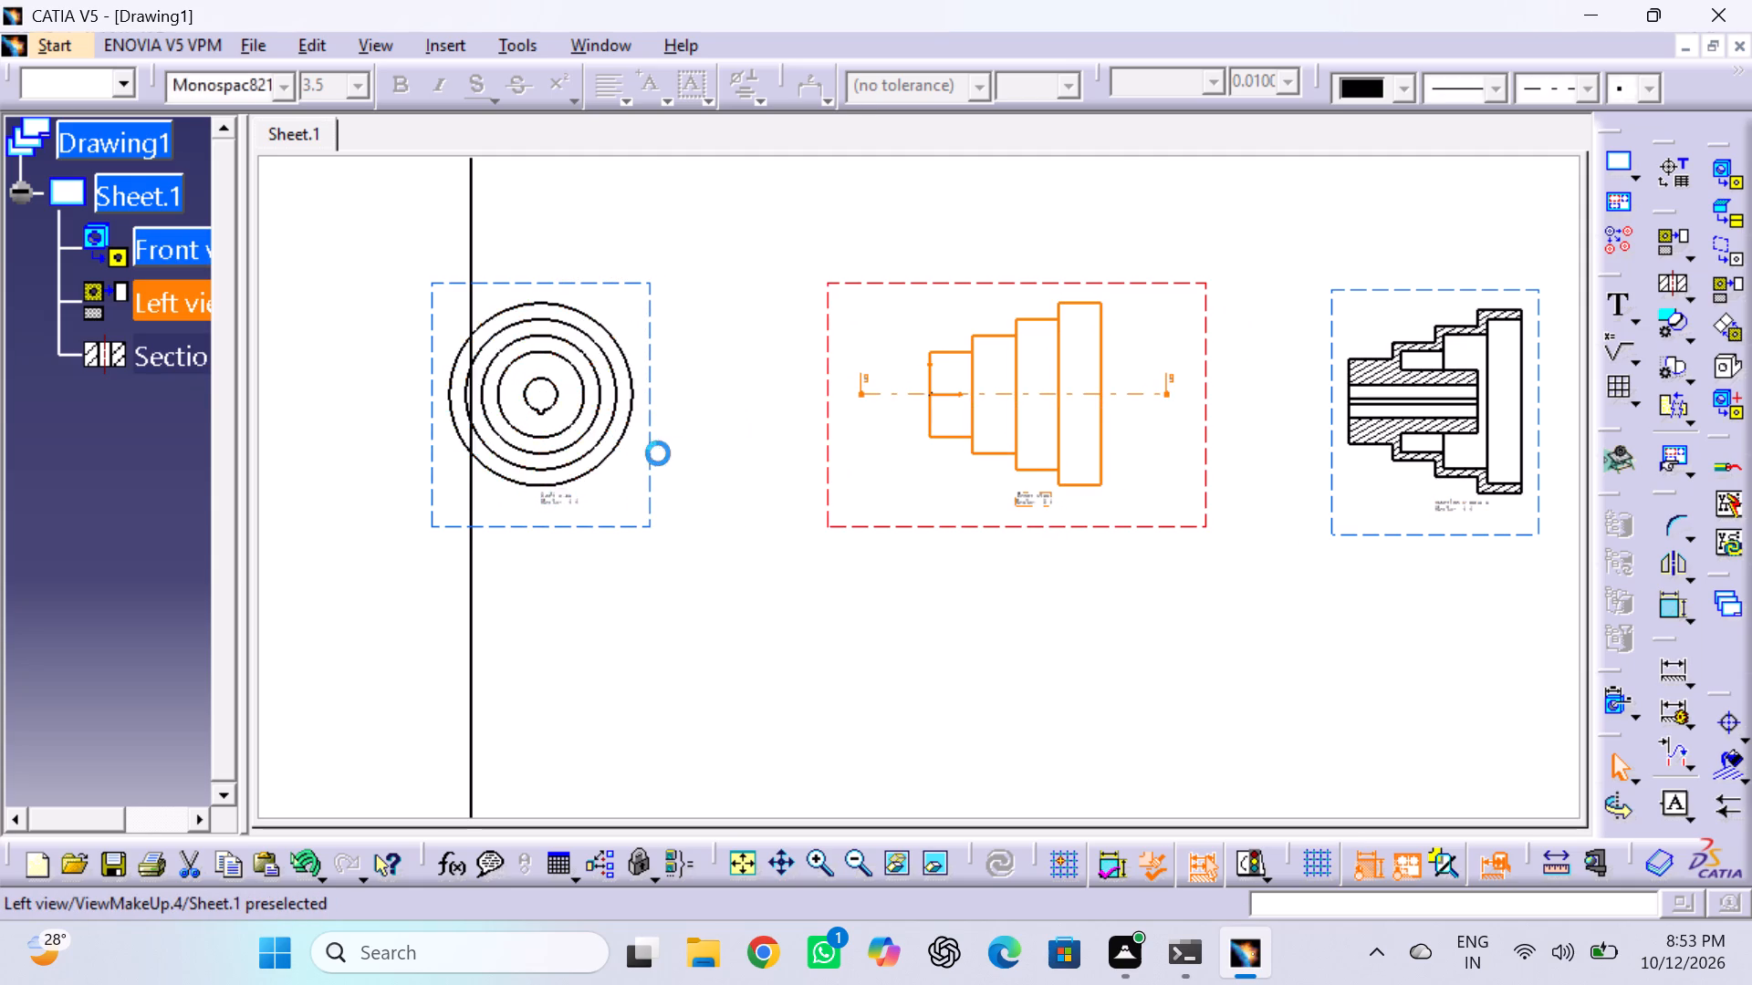
{"action": "left_click_drag", "start_coordinate": [658, 453], "coordinate": [766, 458]}
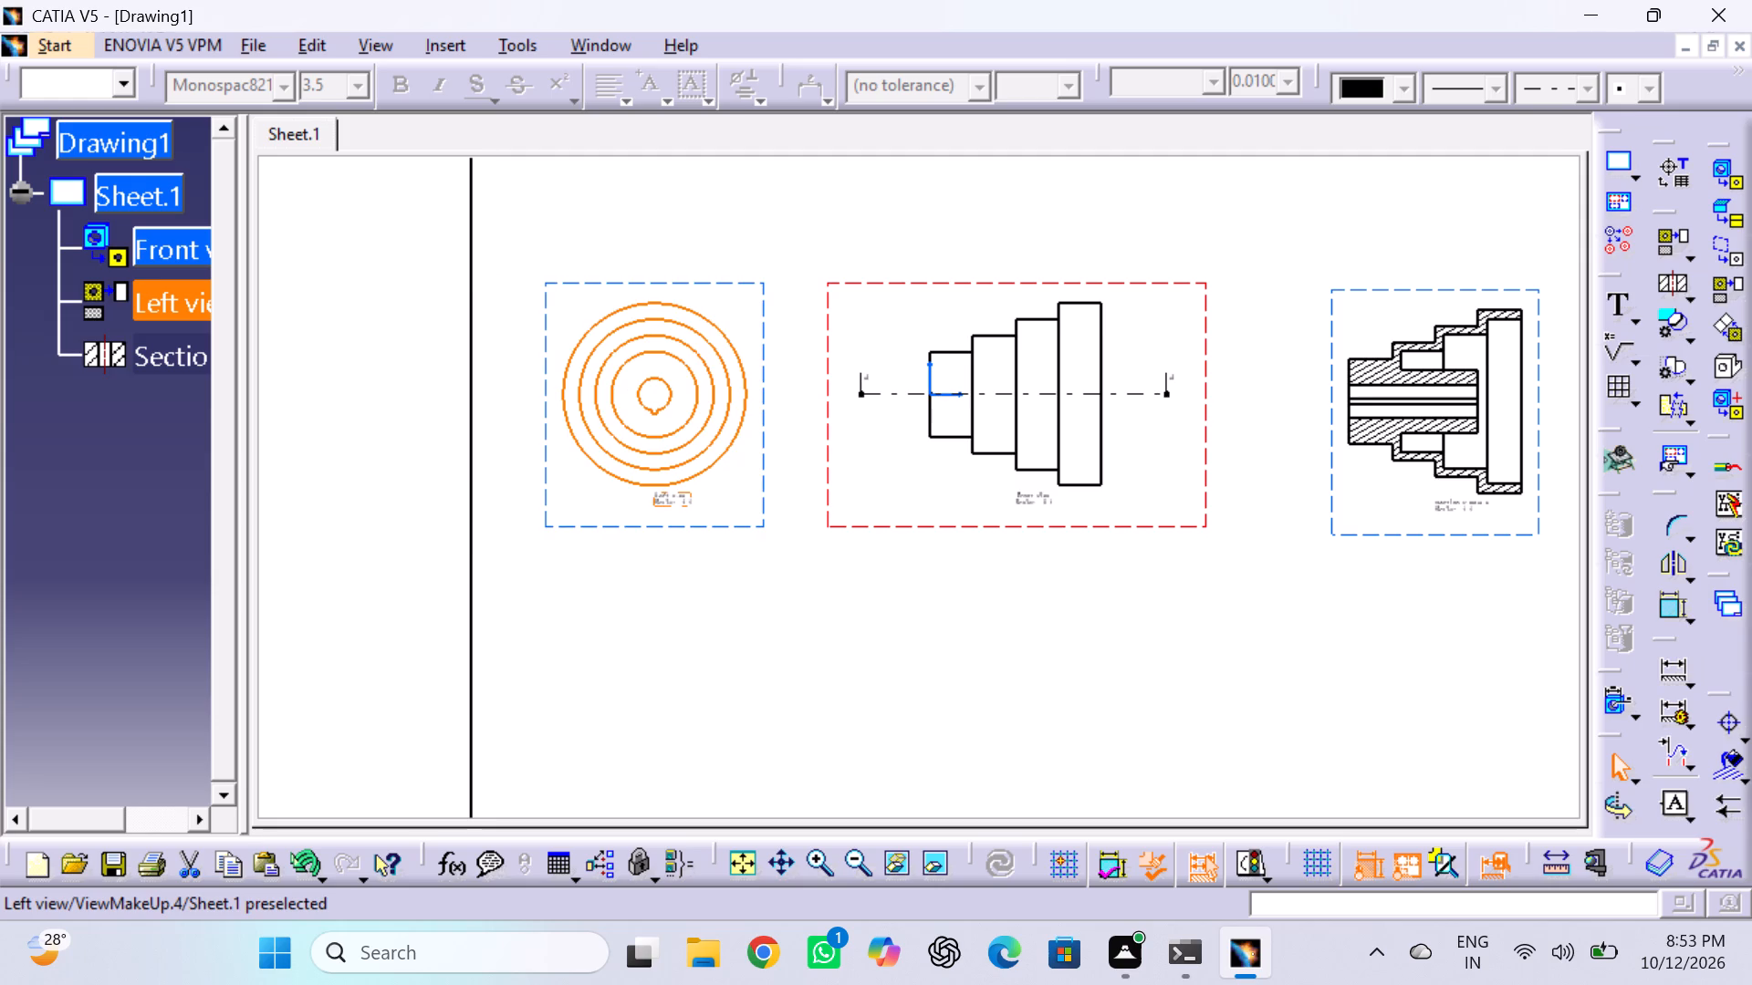
Move the section view directly above the front view, inside the sheet's upper border.
{"action": "scroll", "coordinate": [942, 568], "scroll_direction": "up", "scroll_amount": 3}
{"action": "scroll", "coordinate": [942, 568], "scroll_direction": "down", "scroll_amount": 1}
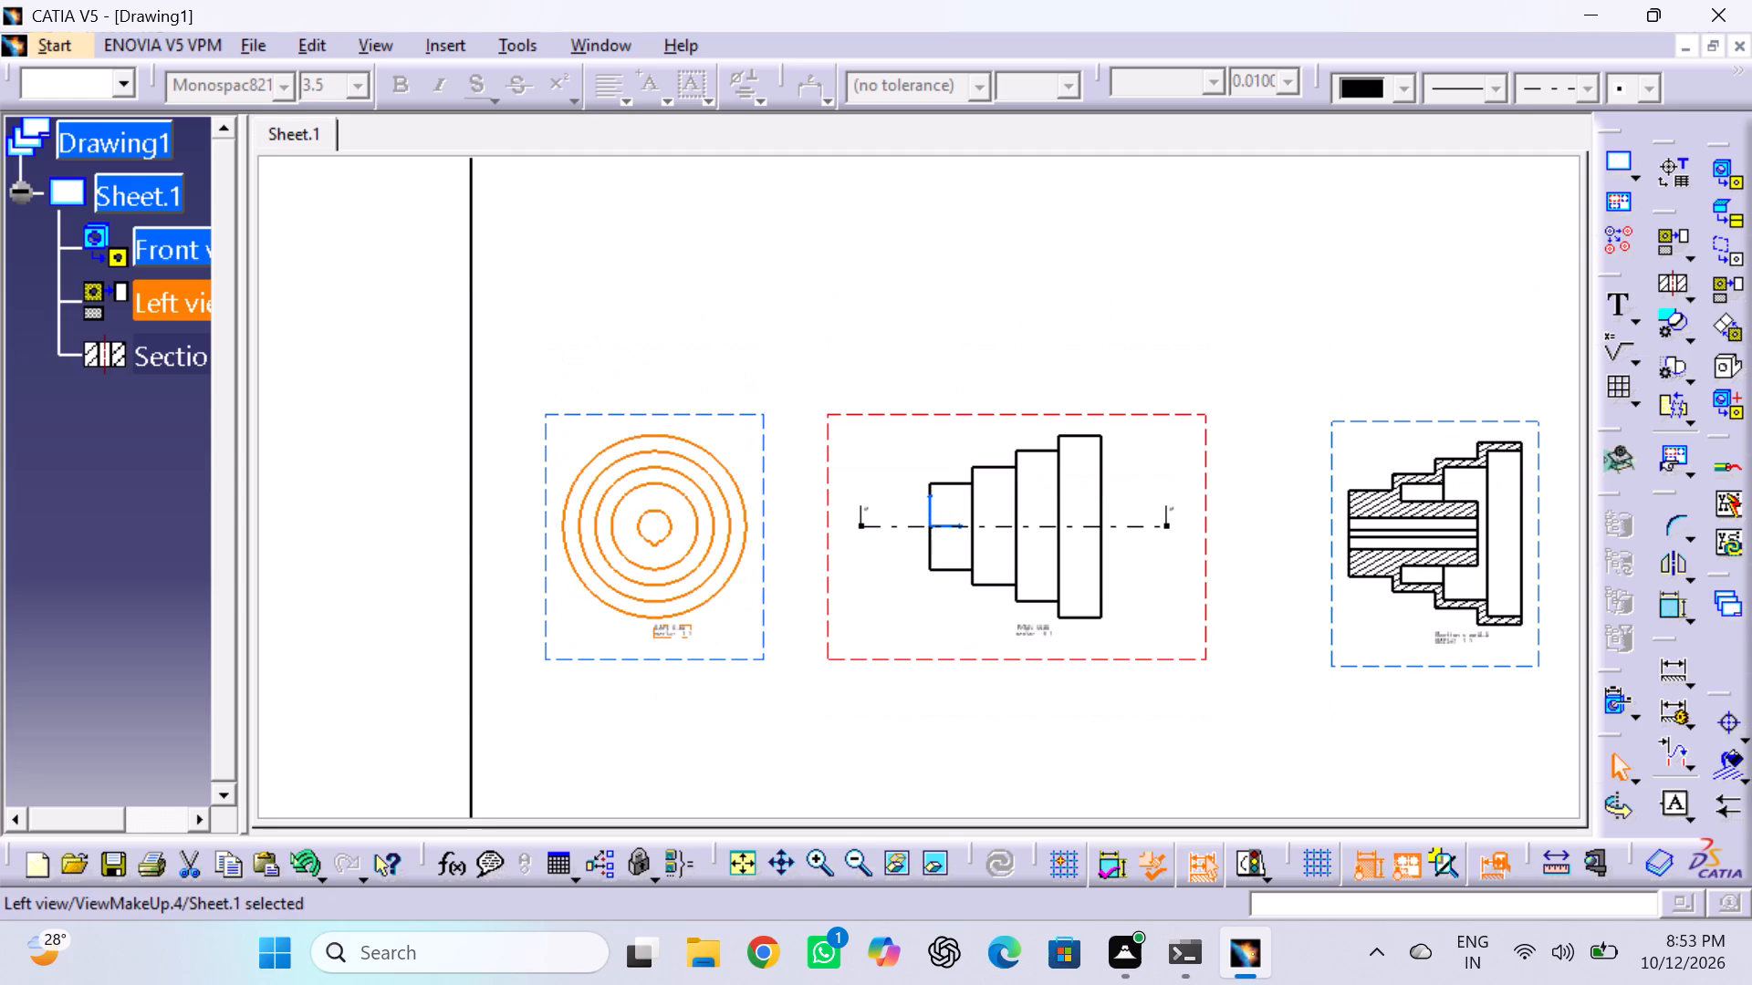
{"action": "left_click", "coordinate": [857, 858]}
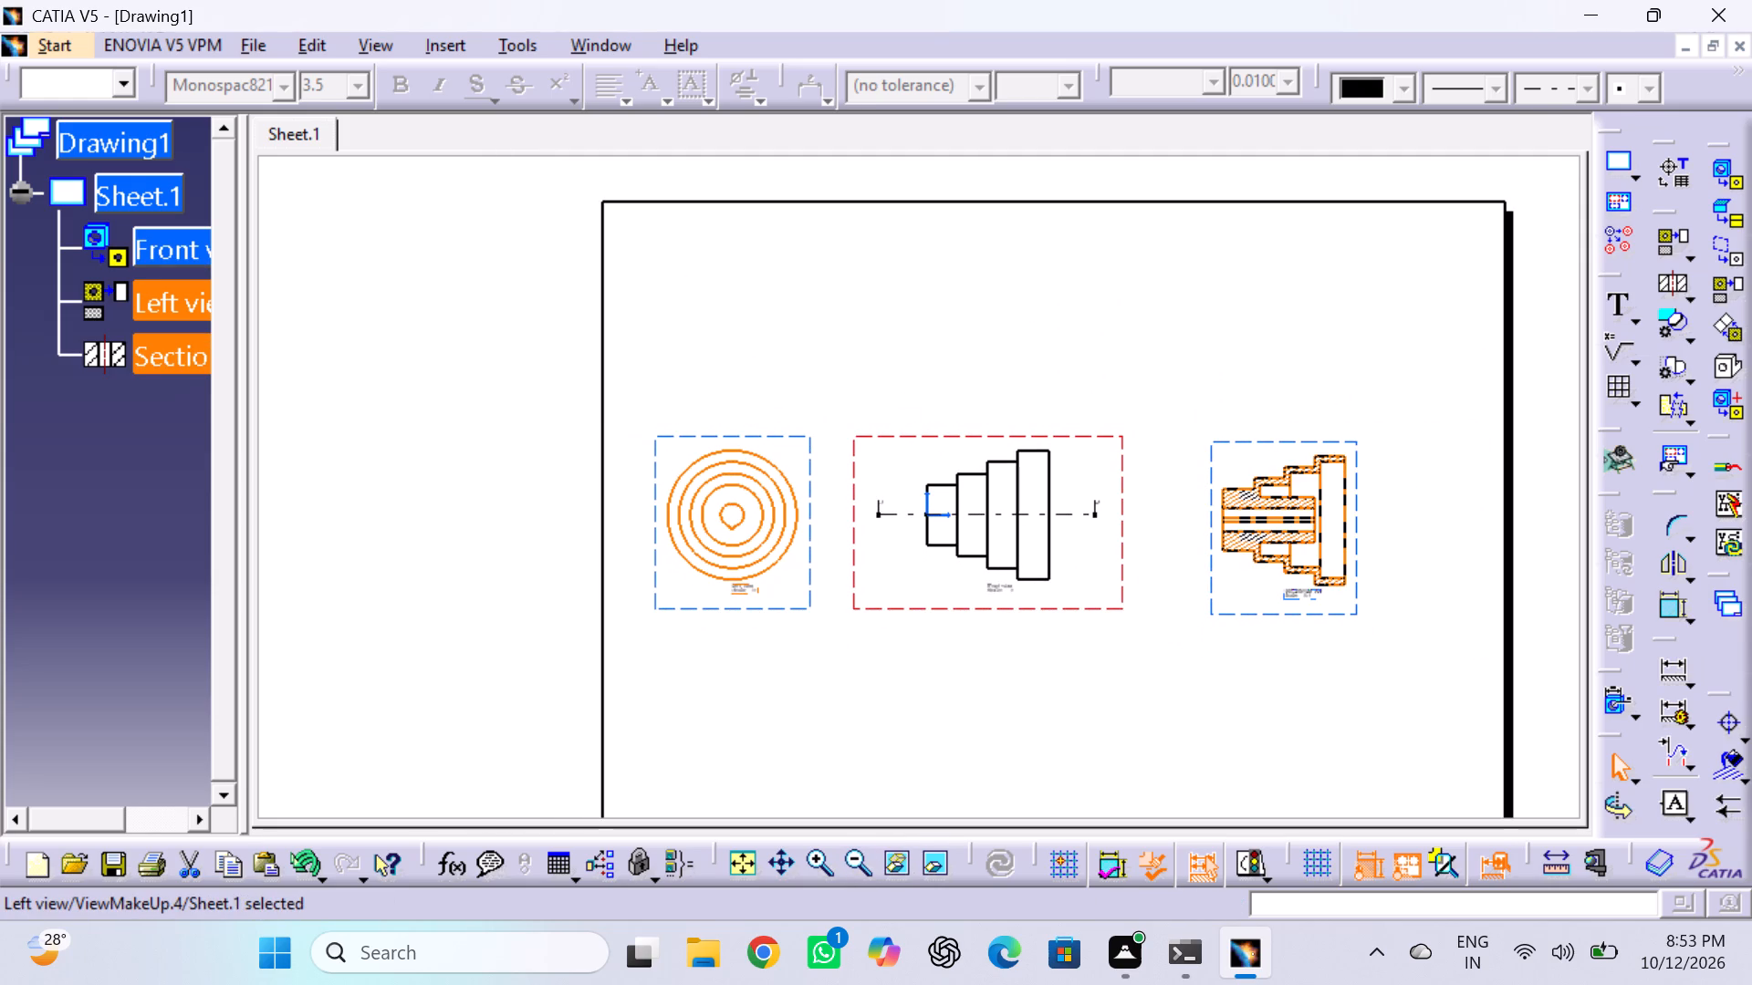
{"action": "left_click_drag", "start_coordinate": [1266, 441], "coordinate": [956, 227]}
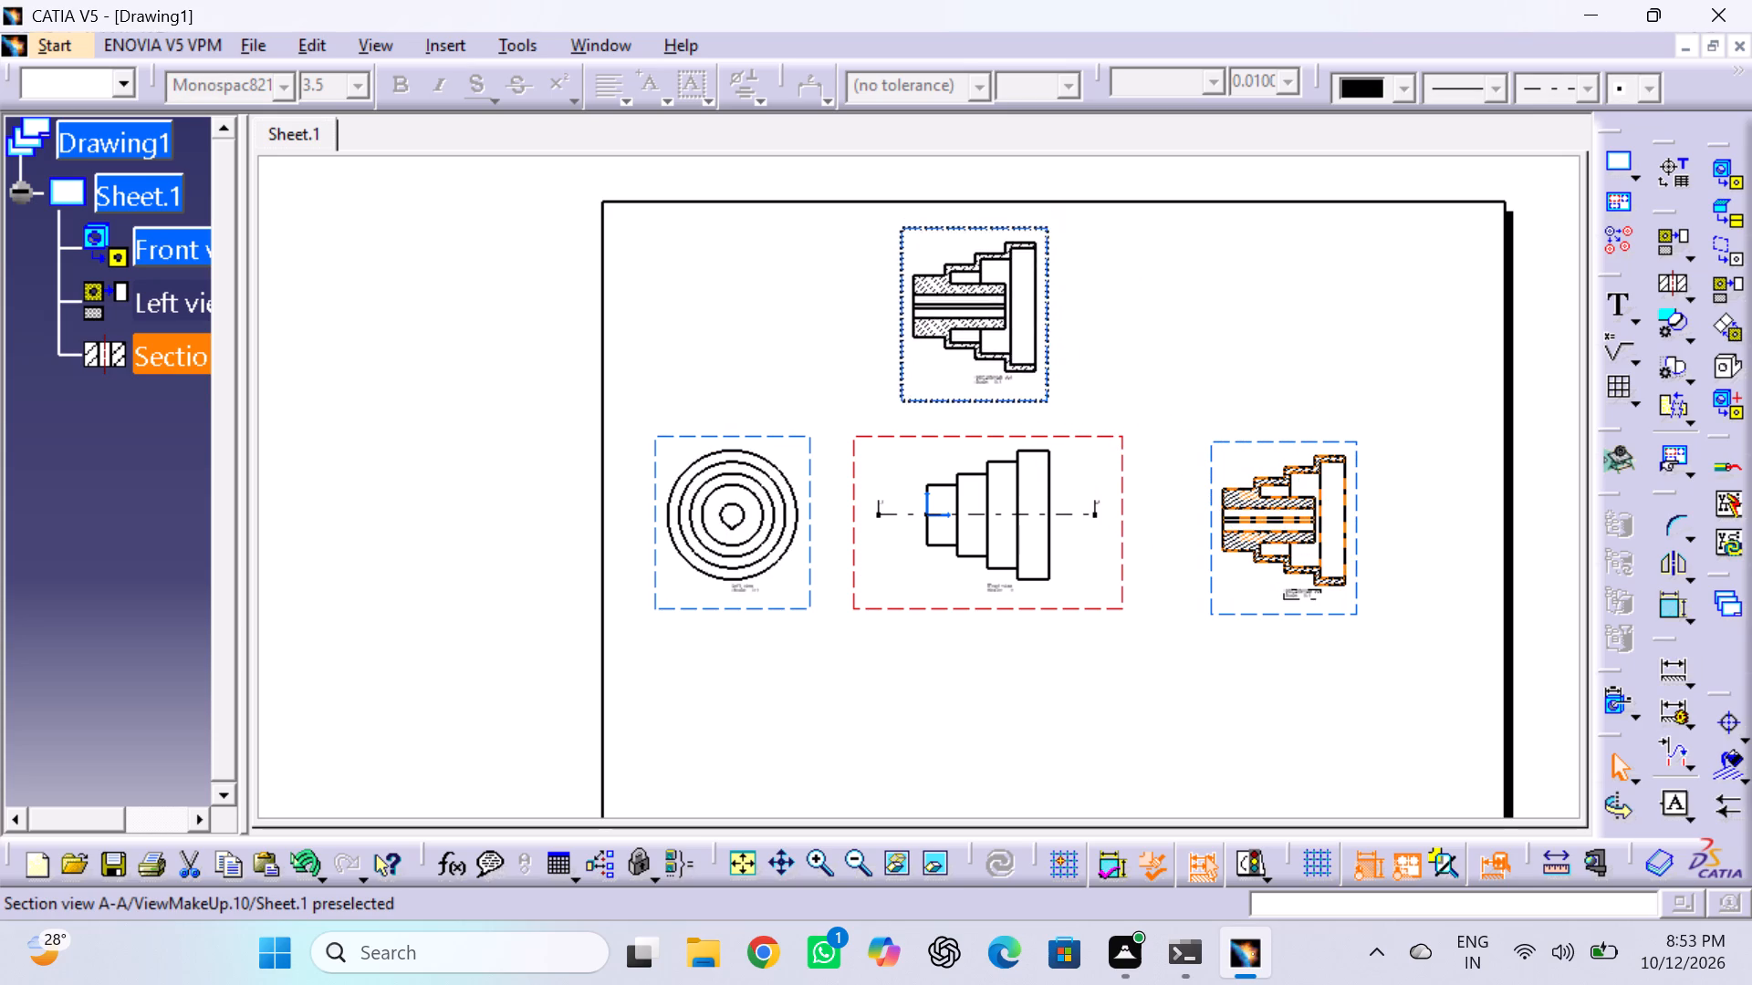
{"action": "left_click_drag", "start_coordinate": [956, 227], "coordinate": [955, 228]}
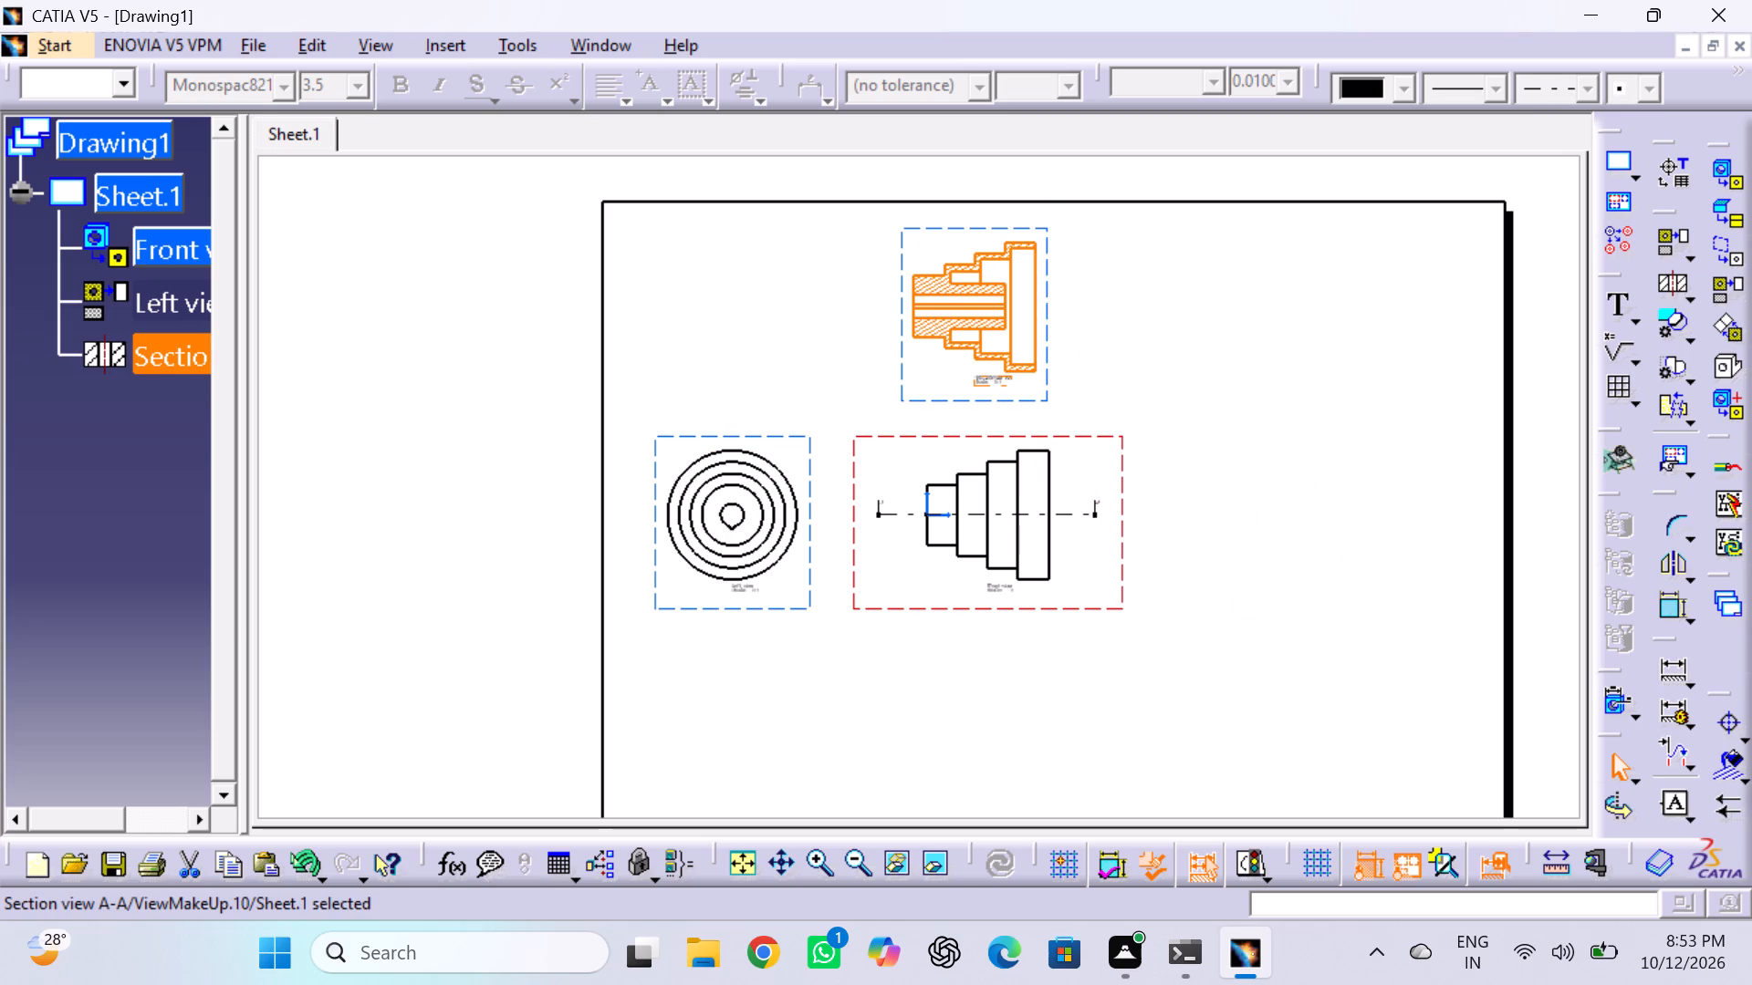
Create an isometric view from Part2, oriented with the small stepped end and keyed bore facing forward, beside the section view.
{"action": "left_click", "coordinate": [1727, 368]}
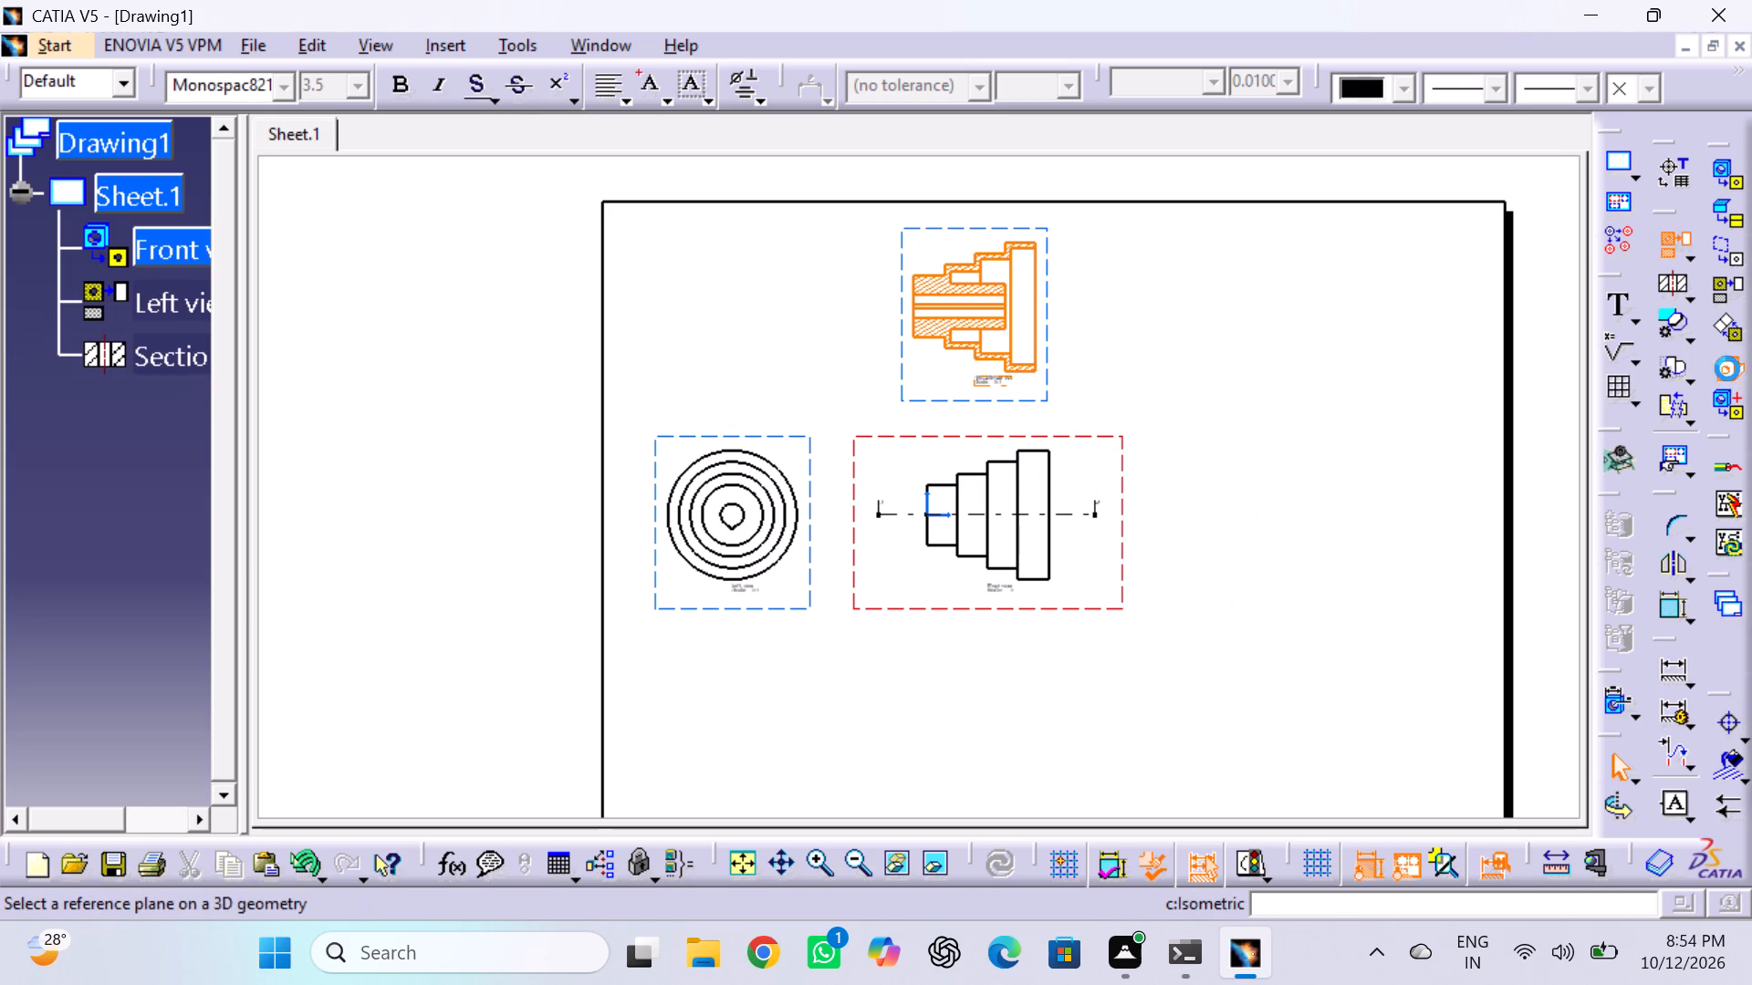
{"action": "left_click", "coordinate": [605, 38]}
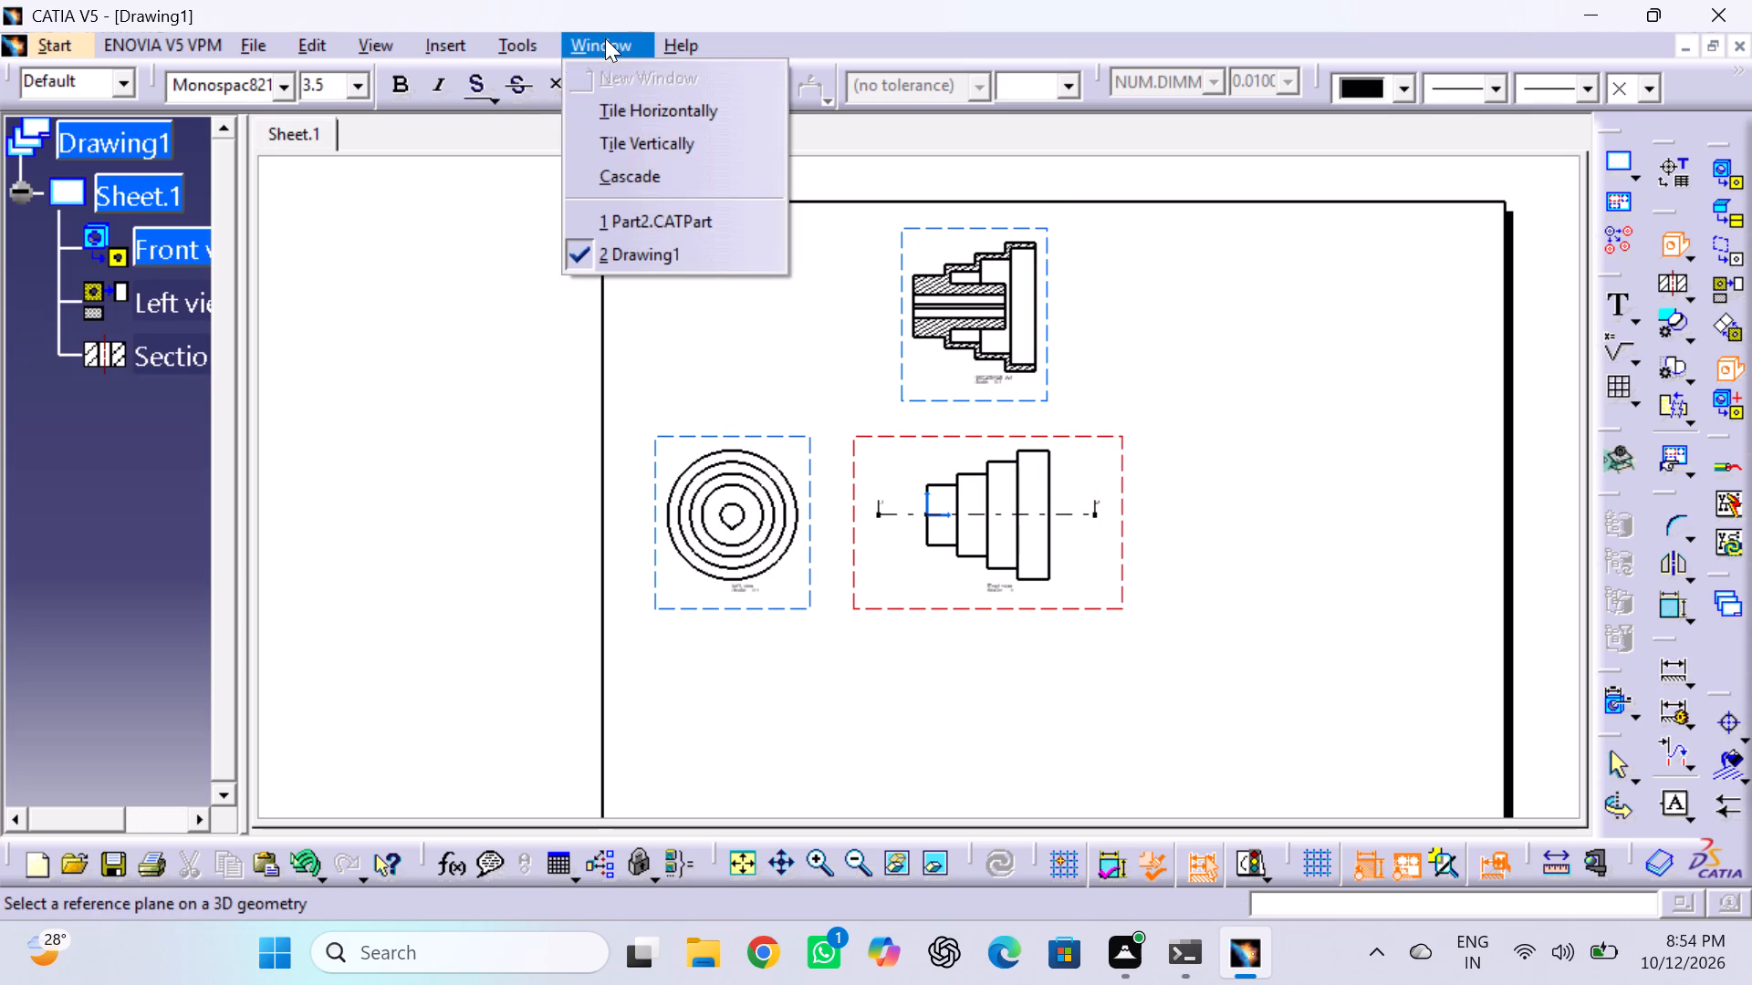
{"action": "left_click", "coordinate": [632, 214]}
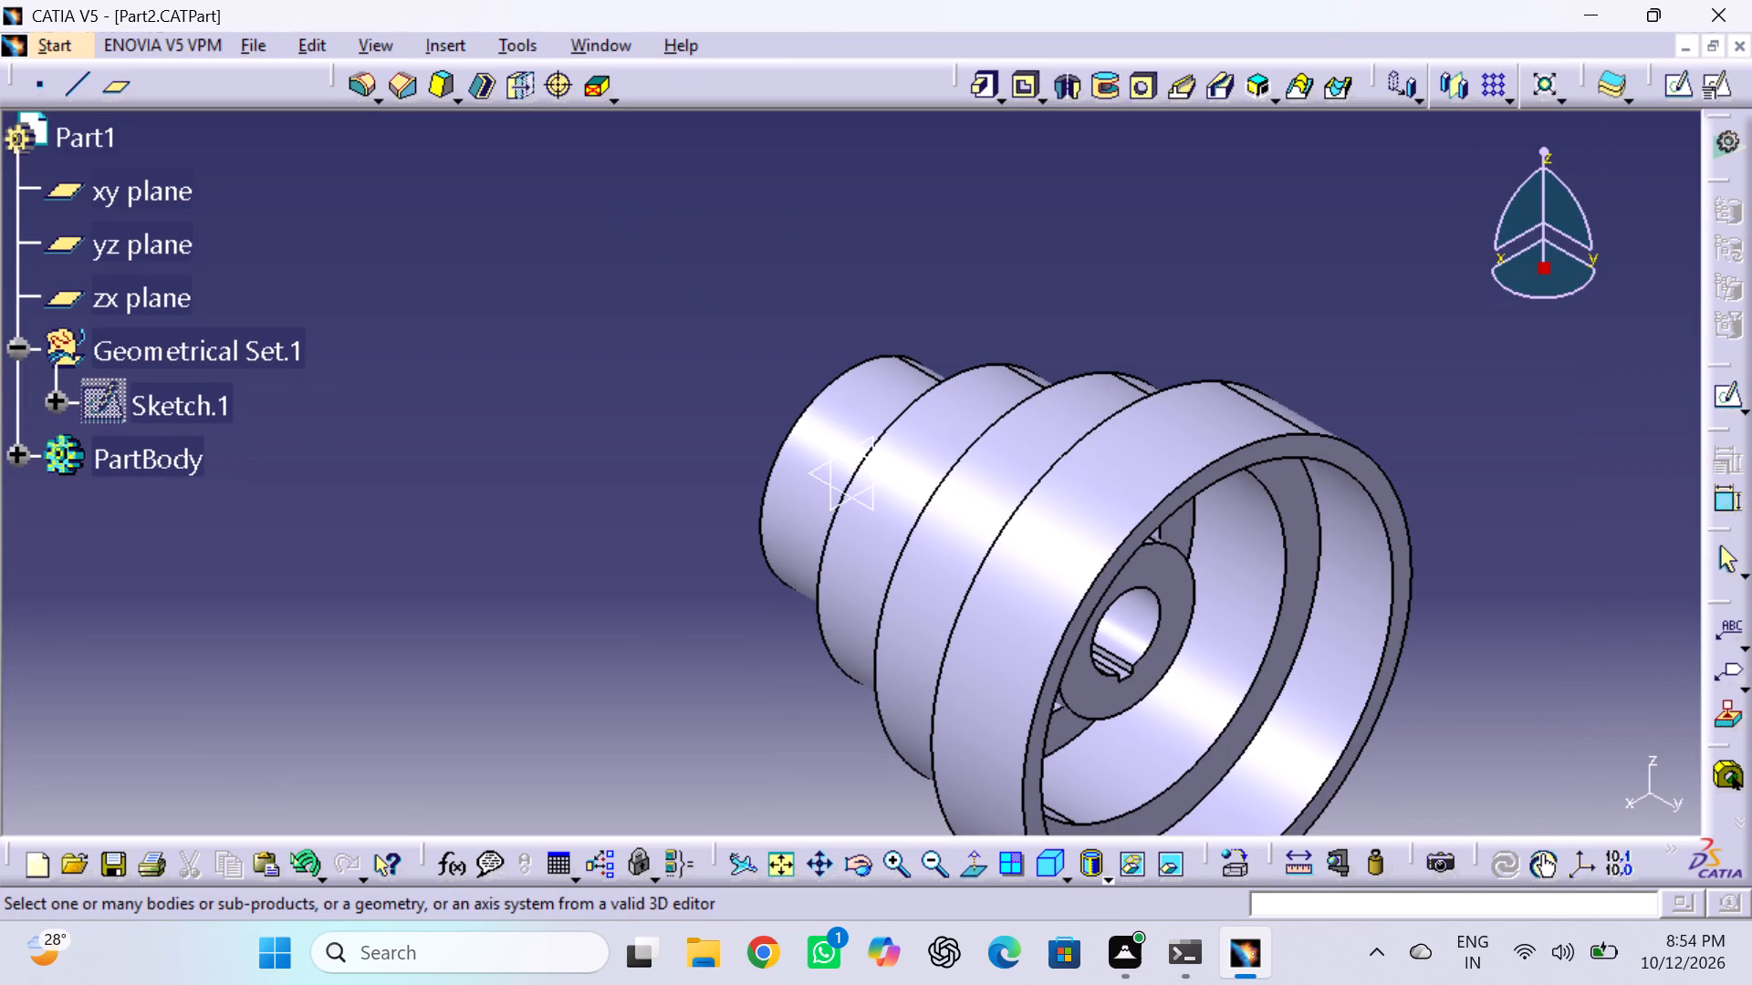
{"action": "left_click", "coordinate": [858, 860]}
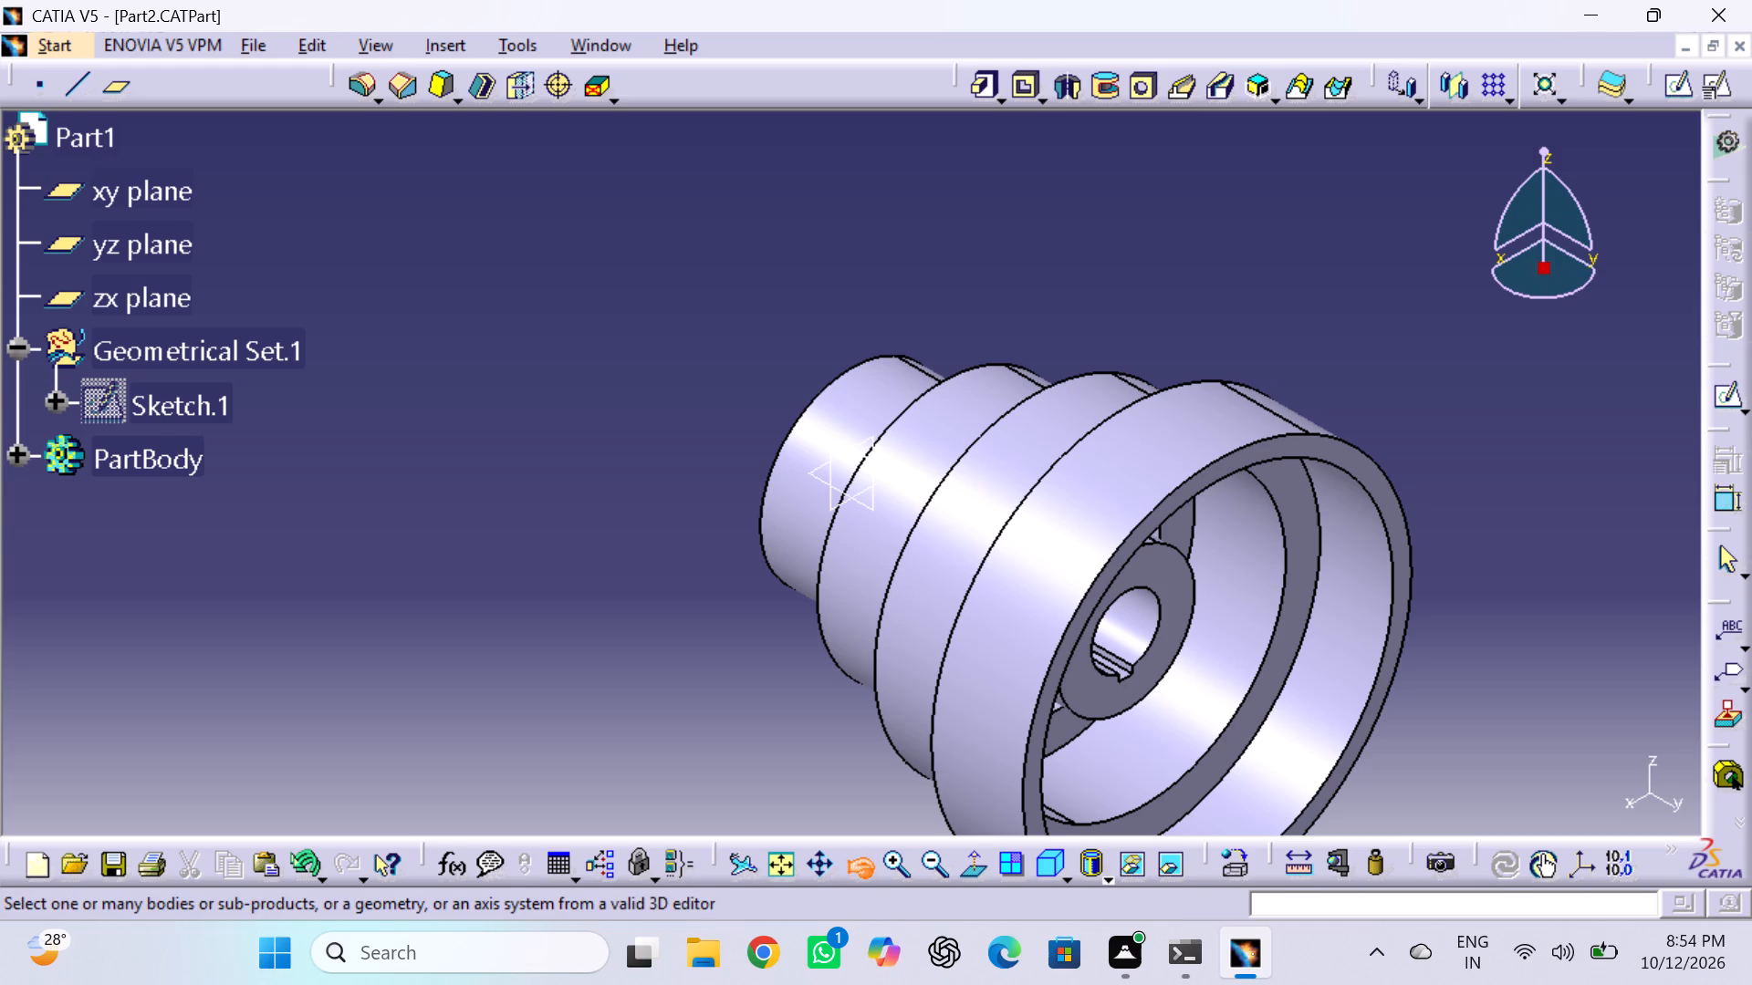
{"action": "left_click_drag", "start_coordinate": [802, 757], "coordinate": [965, 748]}
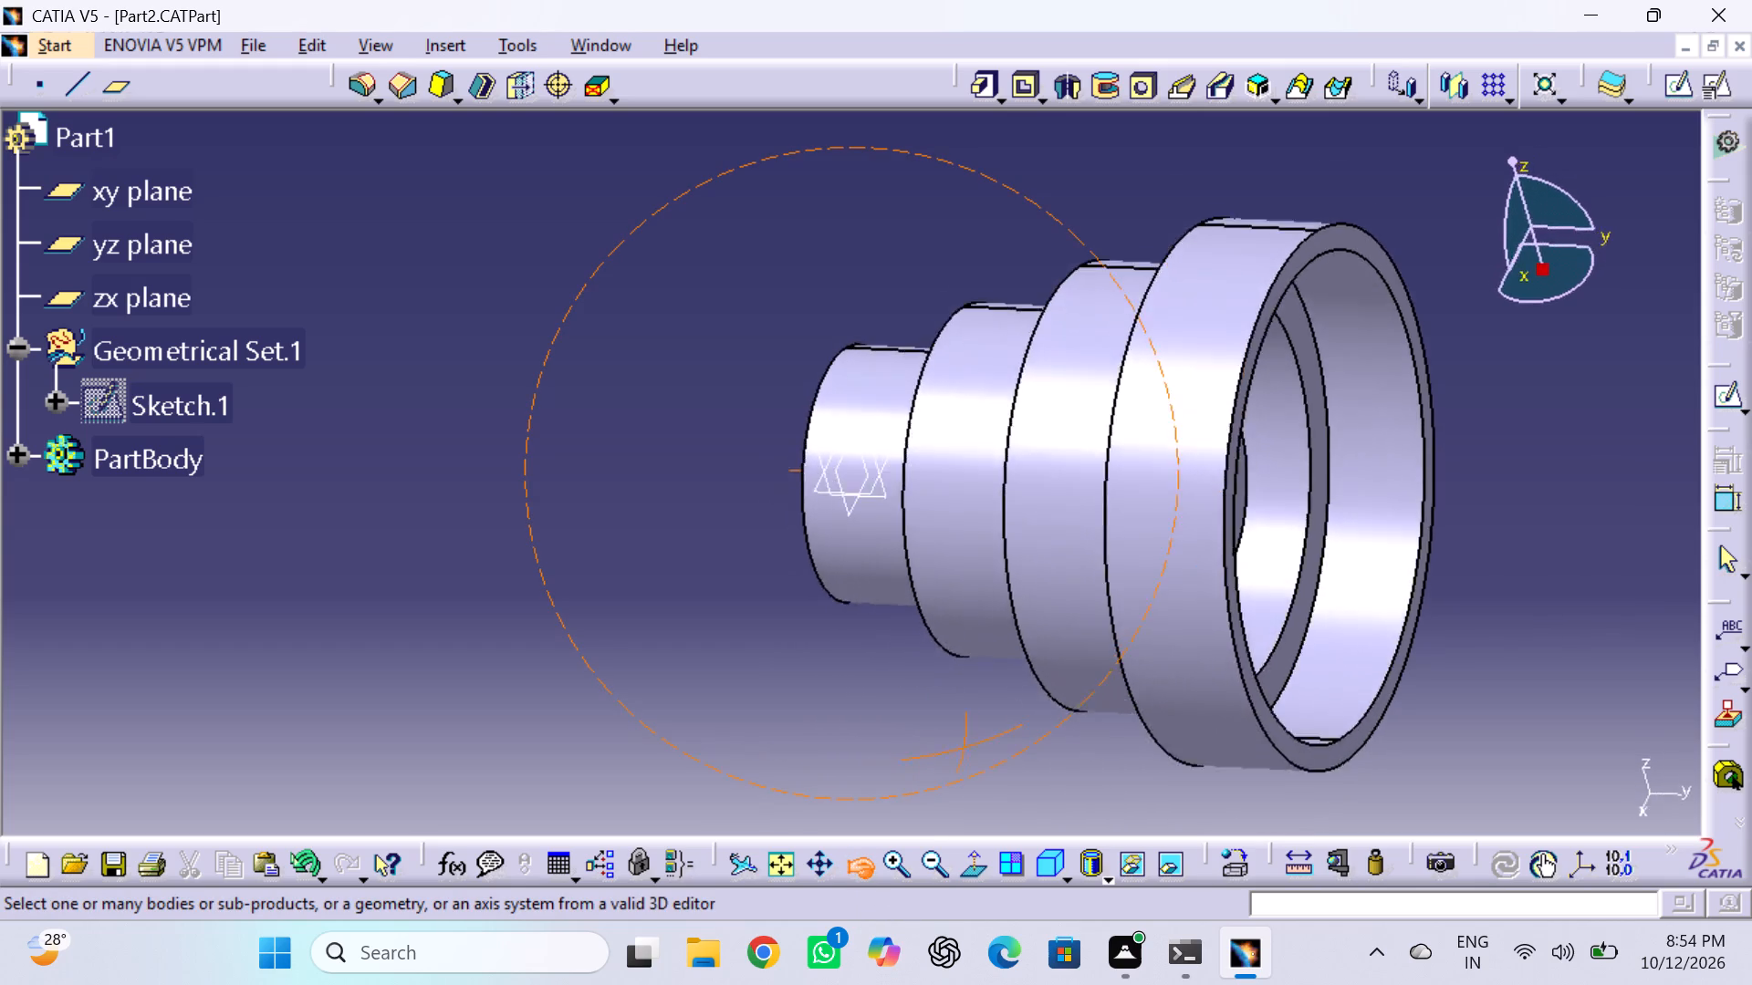
{"action": "left_click_drag", "start_coordinate": [965, 748], "coordinate": [1430, 718]}
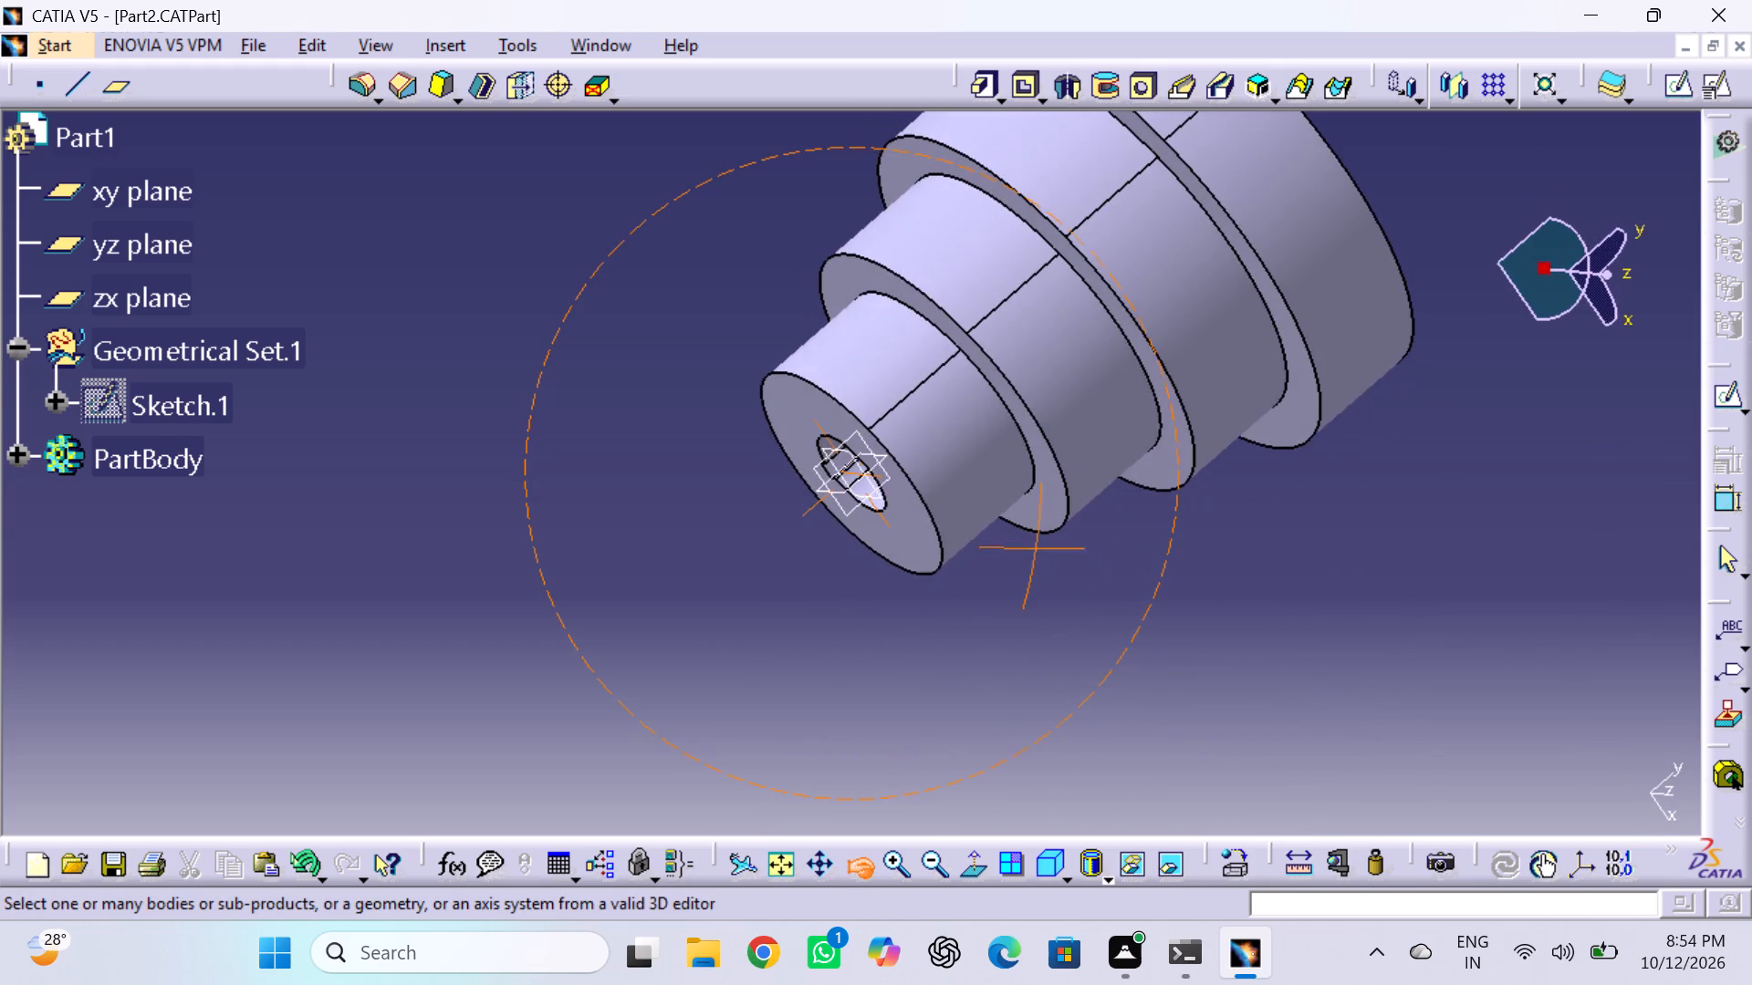
{"action": "left_click_drag", "start_coordinate": [1430, 718], "coordinate": [1430, 721]}
{"action": "left_click_drag", "start_coordinate": [1429, 731], "coordinate": [1373, 872]}
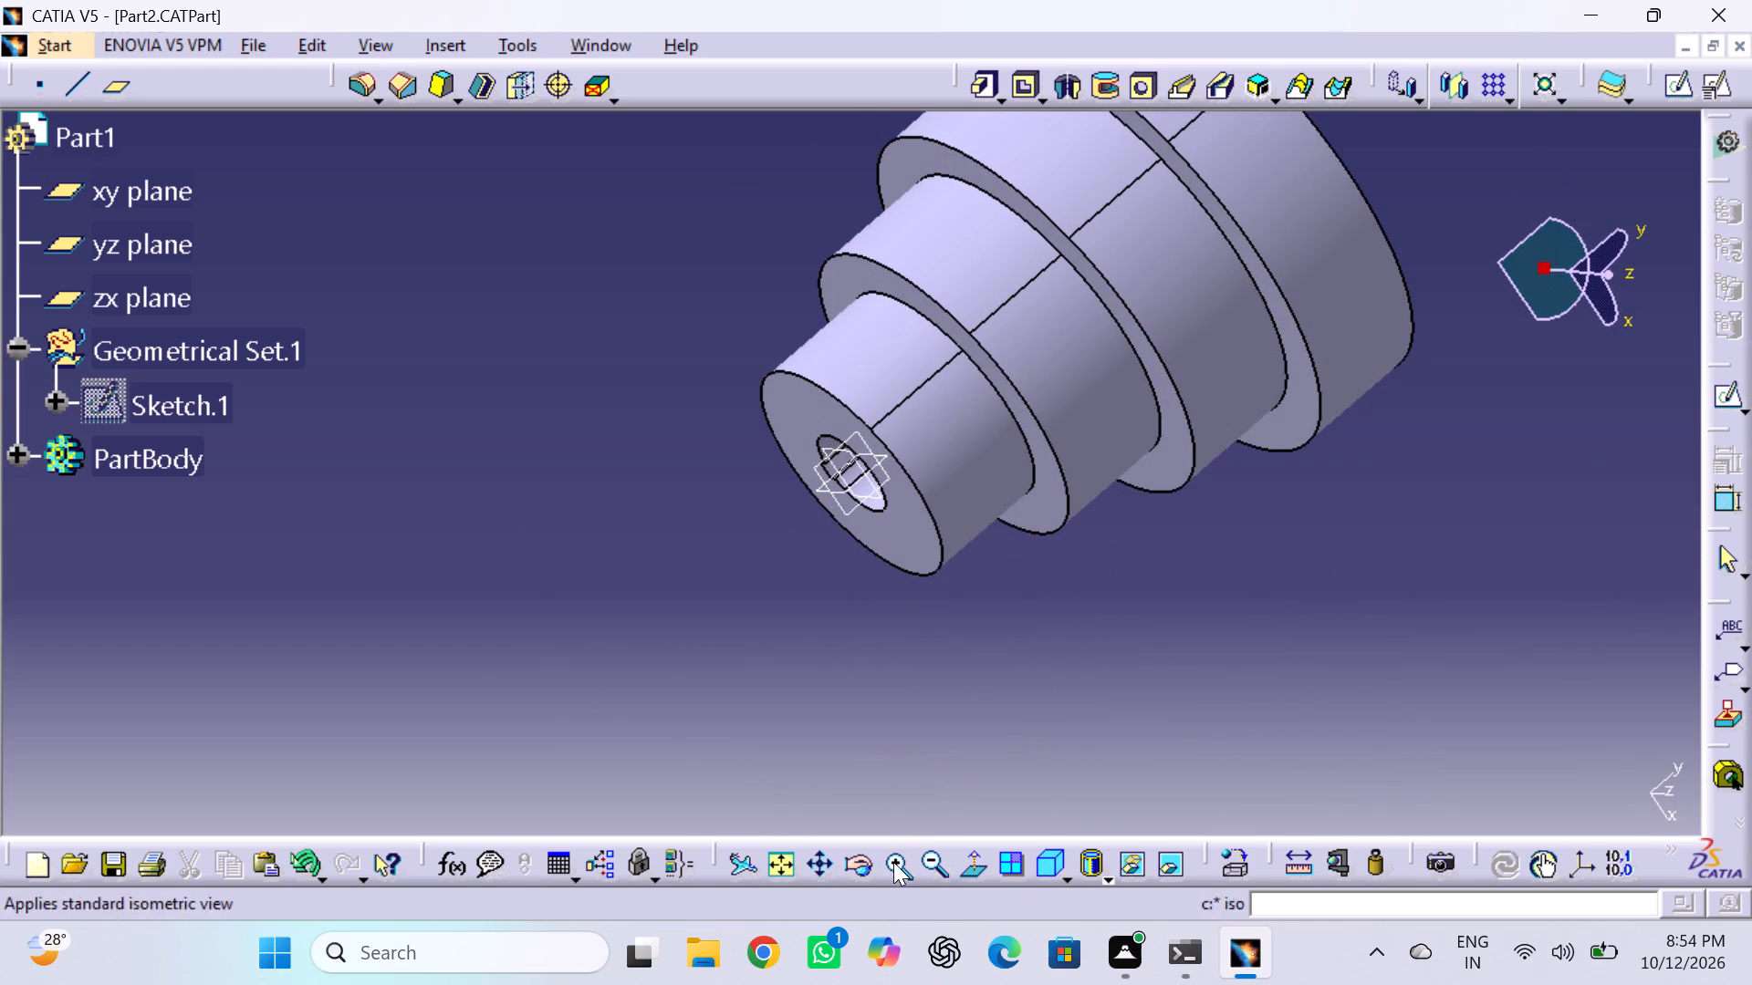
{"action": "left_click", "coordinate": [893, 862]}
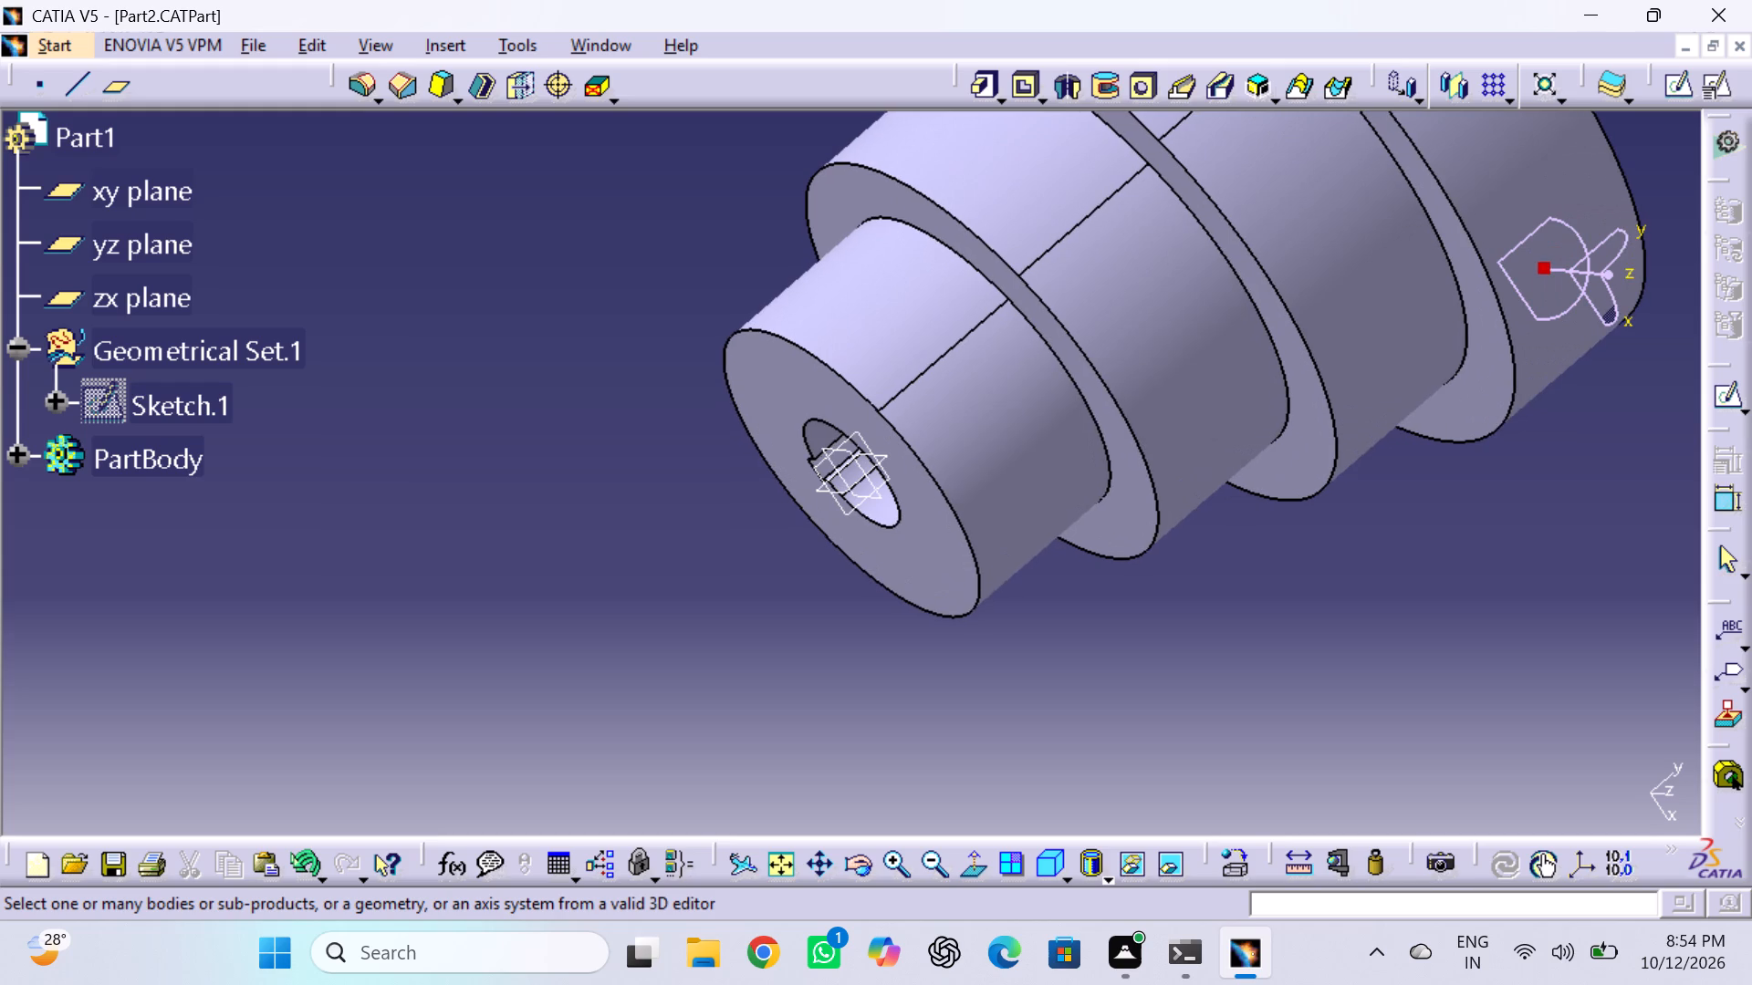
{"action": "left_click", "coordinate": [924, 856]}
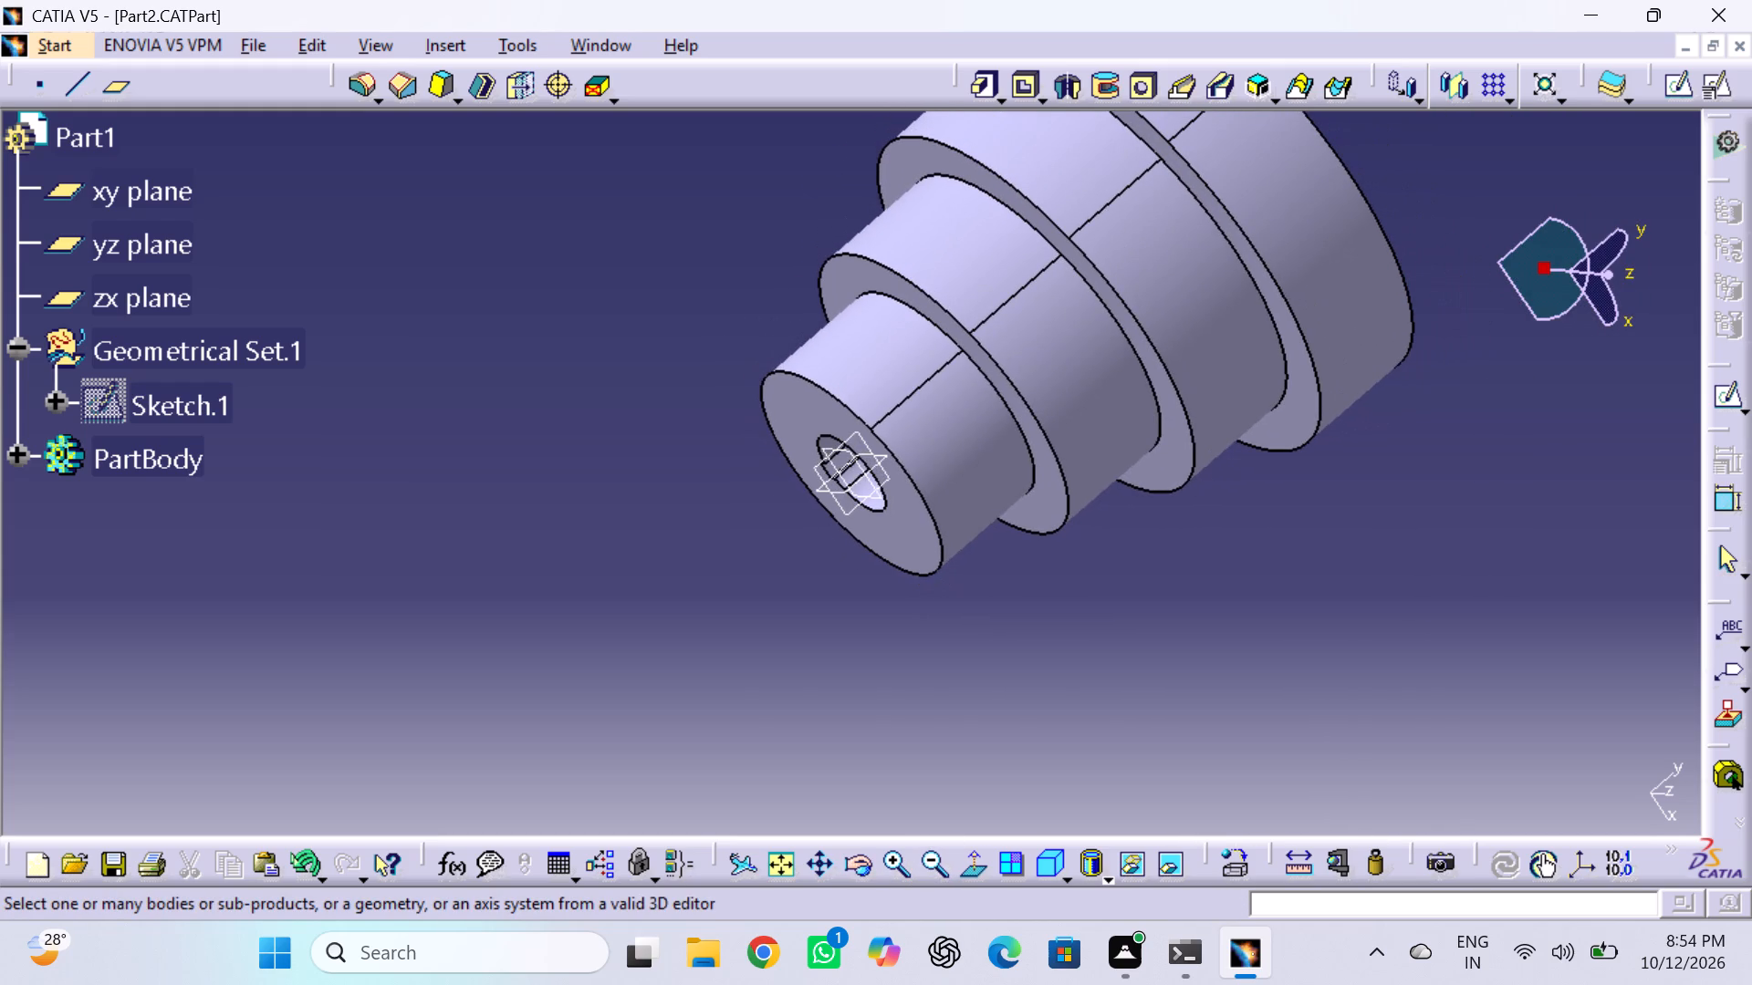
{"action": "scroll", "coordinate": [1069, 631], "scroll_direction": "up", "scroll_amount": 3}
{"action": "scroll", "coordinate": [1069, 631], "scroll_direction": "down", "scroll_amount": 2}
{"action": "middle_click_drag", "start_coordinate": [1082, 596], "coordinate": [1073, 645]}
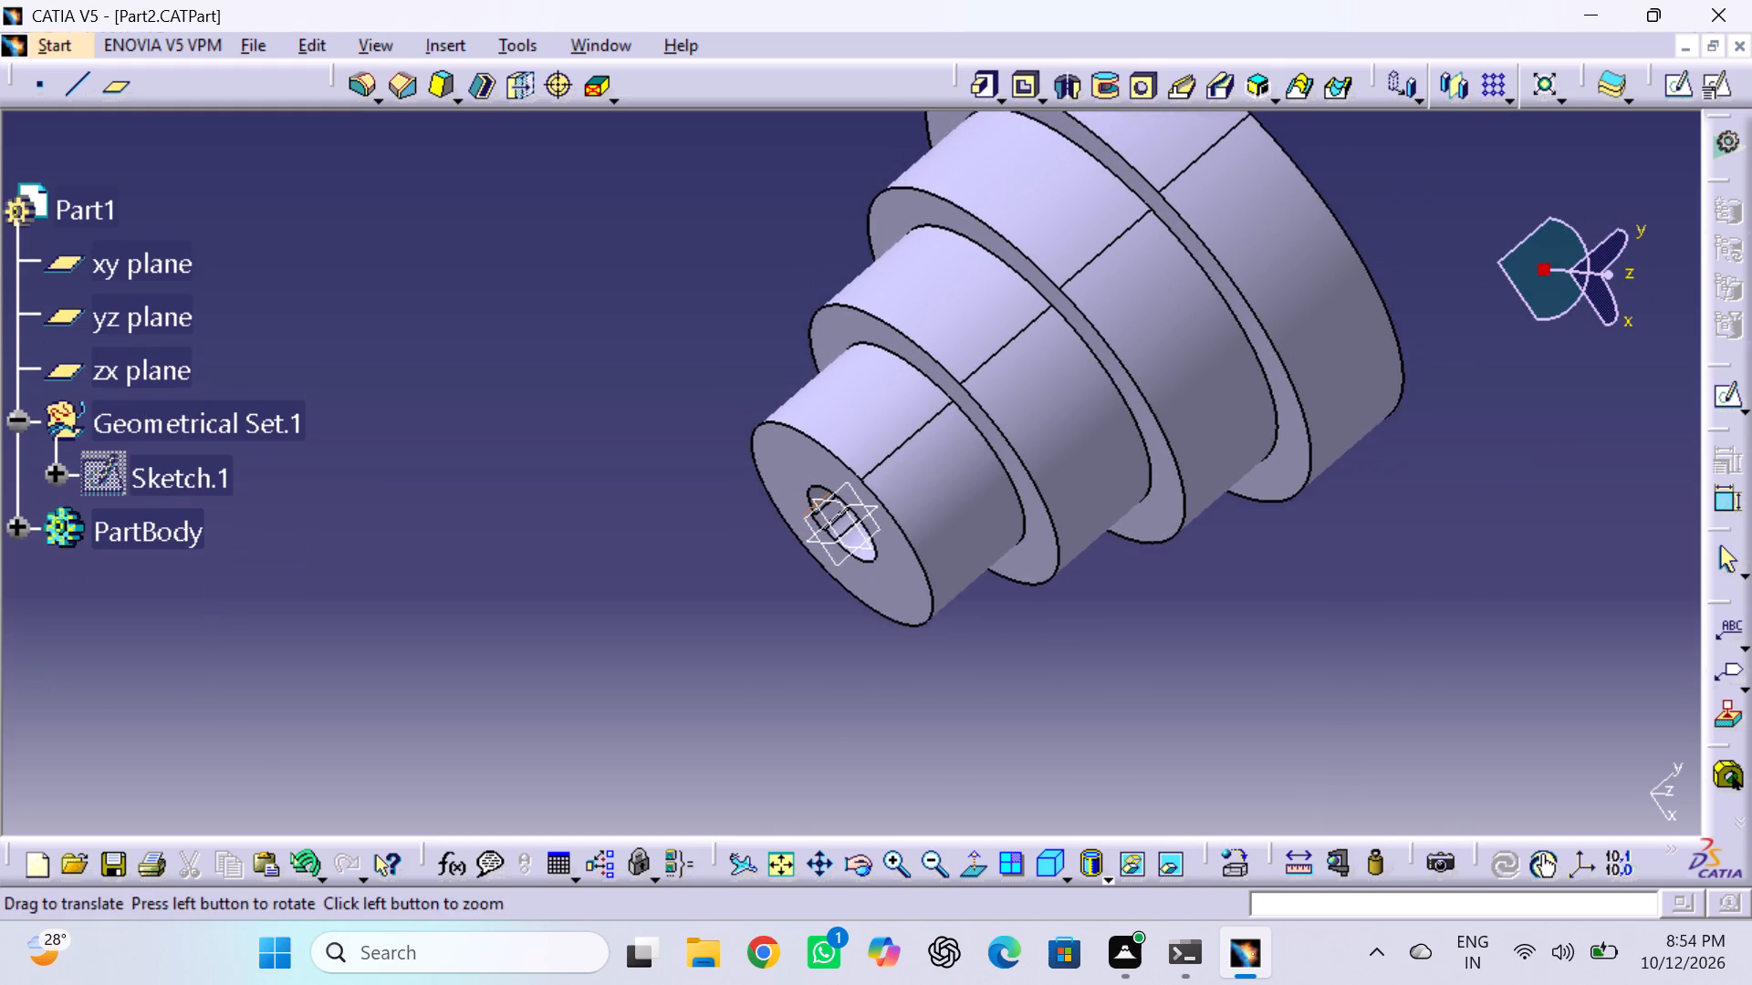
{"action": "middle_click_drag", "start_coordinate": [1073, 645], "coordinate": [1050, 721]}
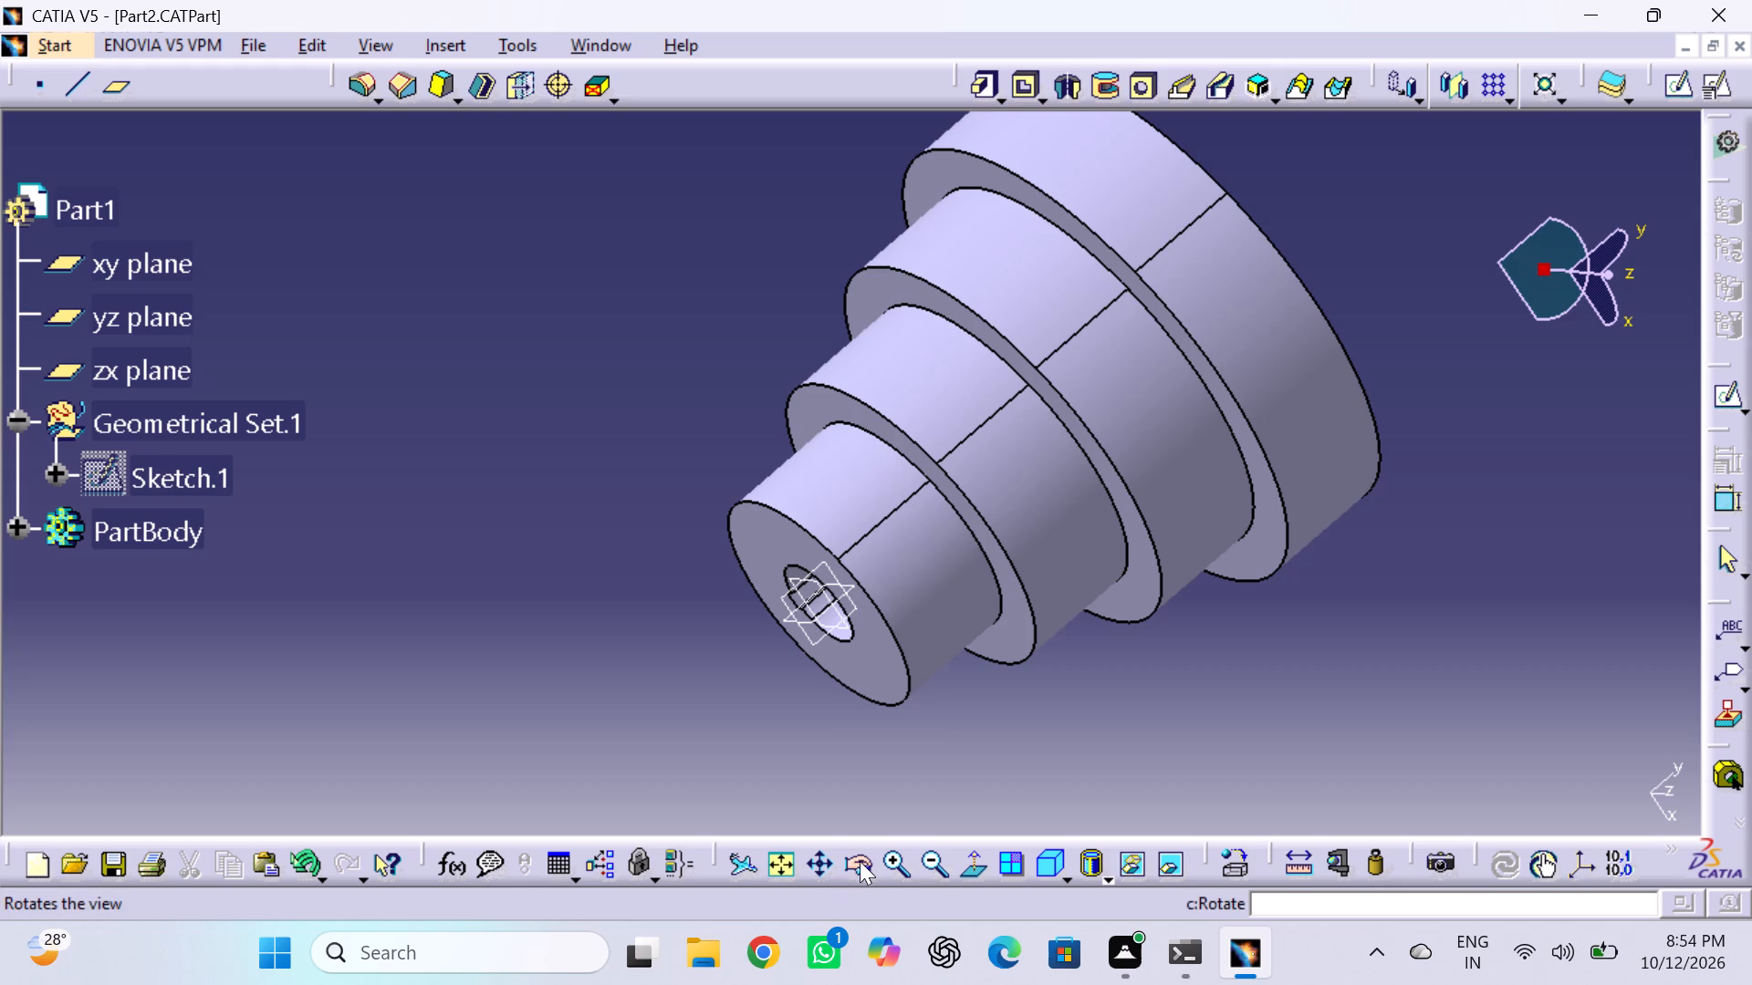
{"action": "left_click", "coordinate": [860, 859]}
{"action": "left_click_drag", "start_coordinate": [585, 705], "coordinate": [607, 621]}
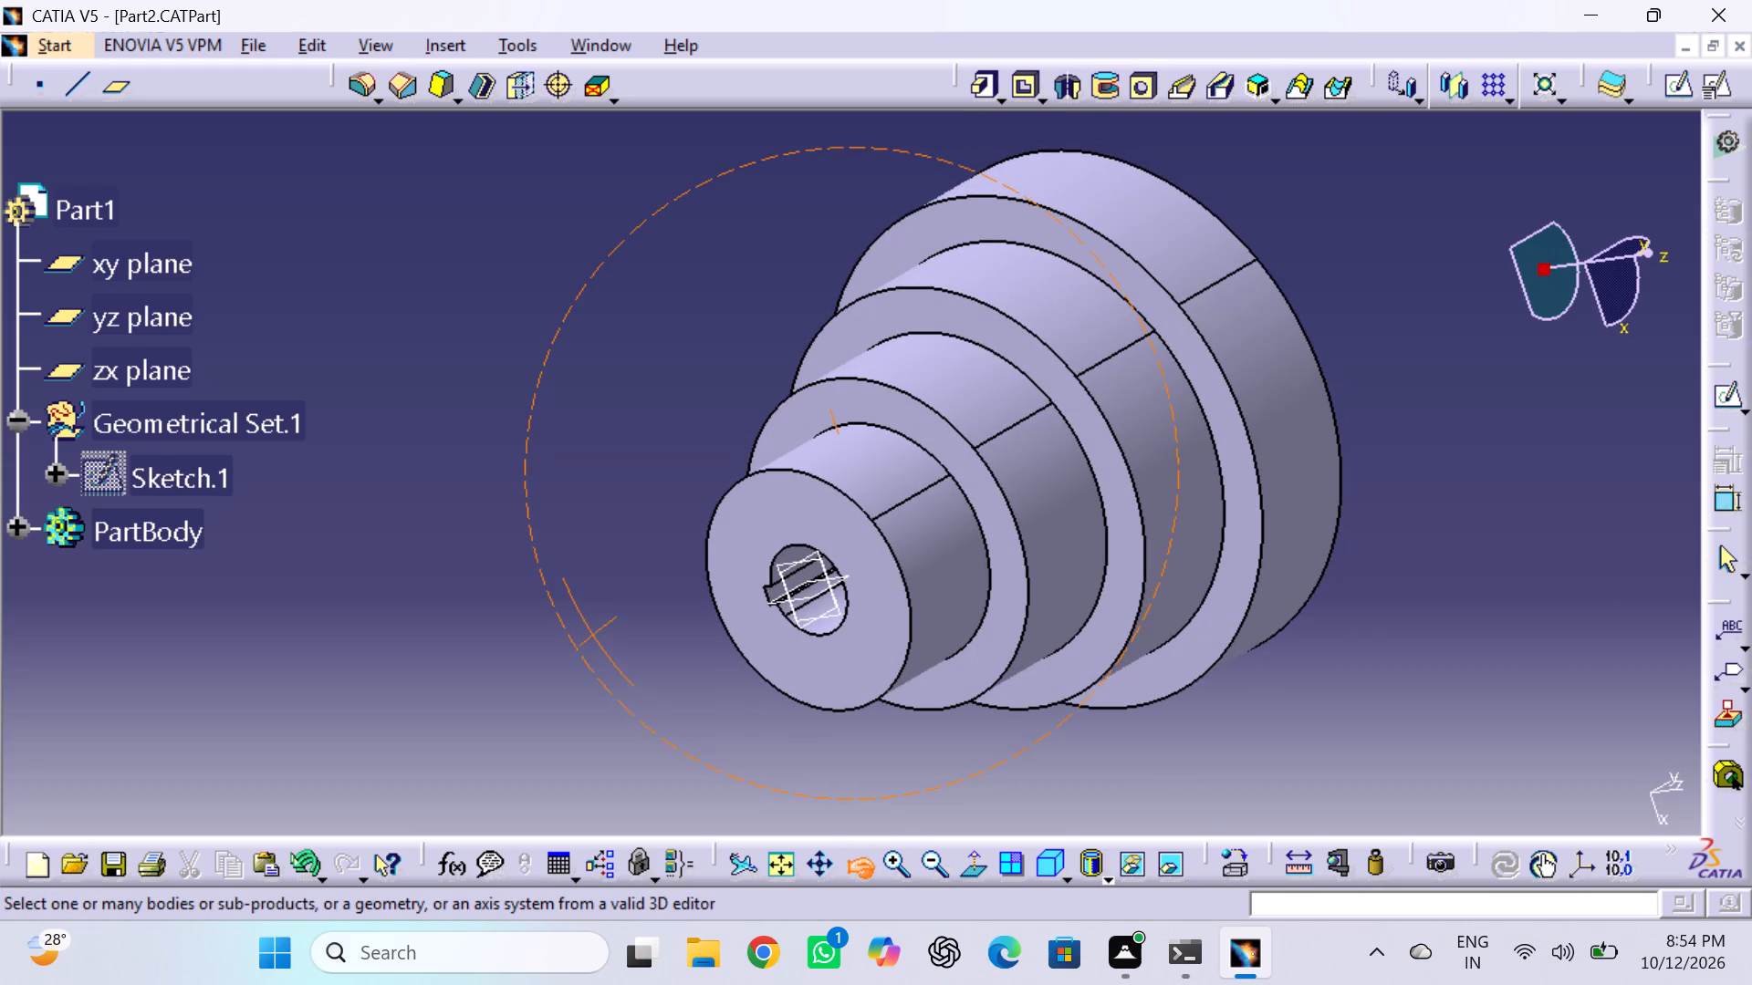
{"action": "left_click_drag", "start_coordinate": [607, 621], "coordinate": [589, 627]}
{"action": "left_click", "coordinate": [589, 627]}
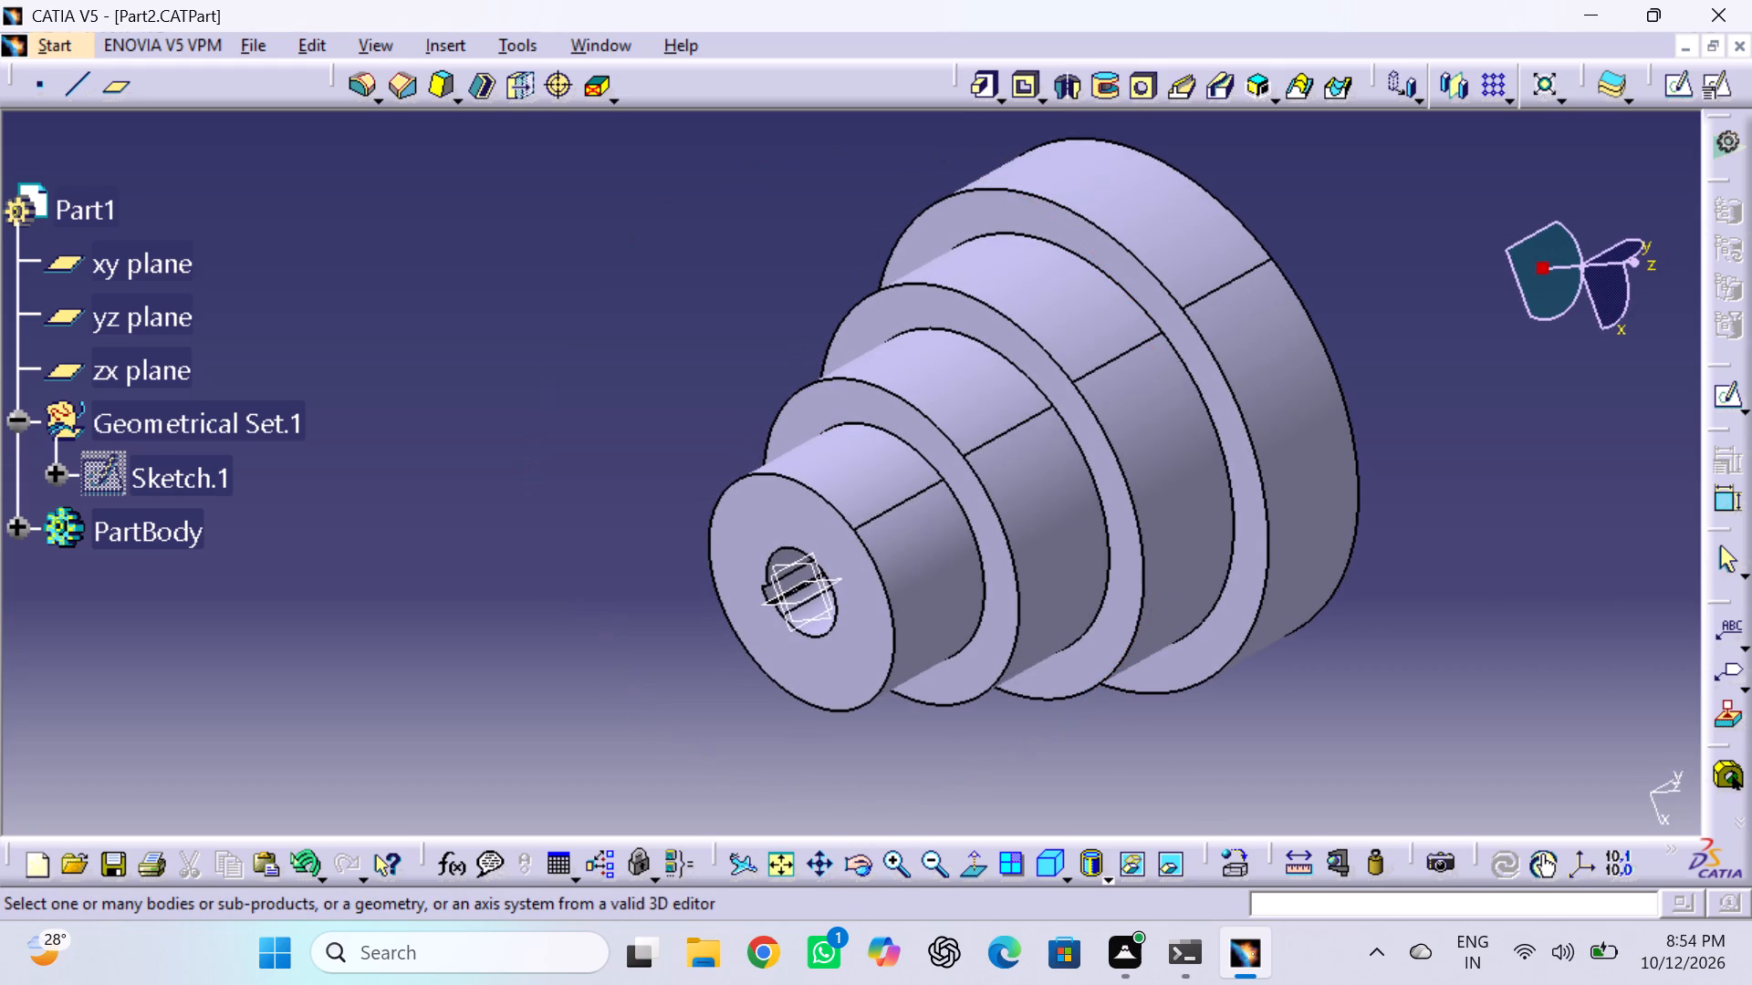
{"action": "left_click", "coordinate": [1047, 538]}
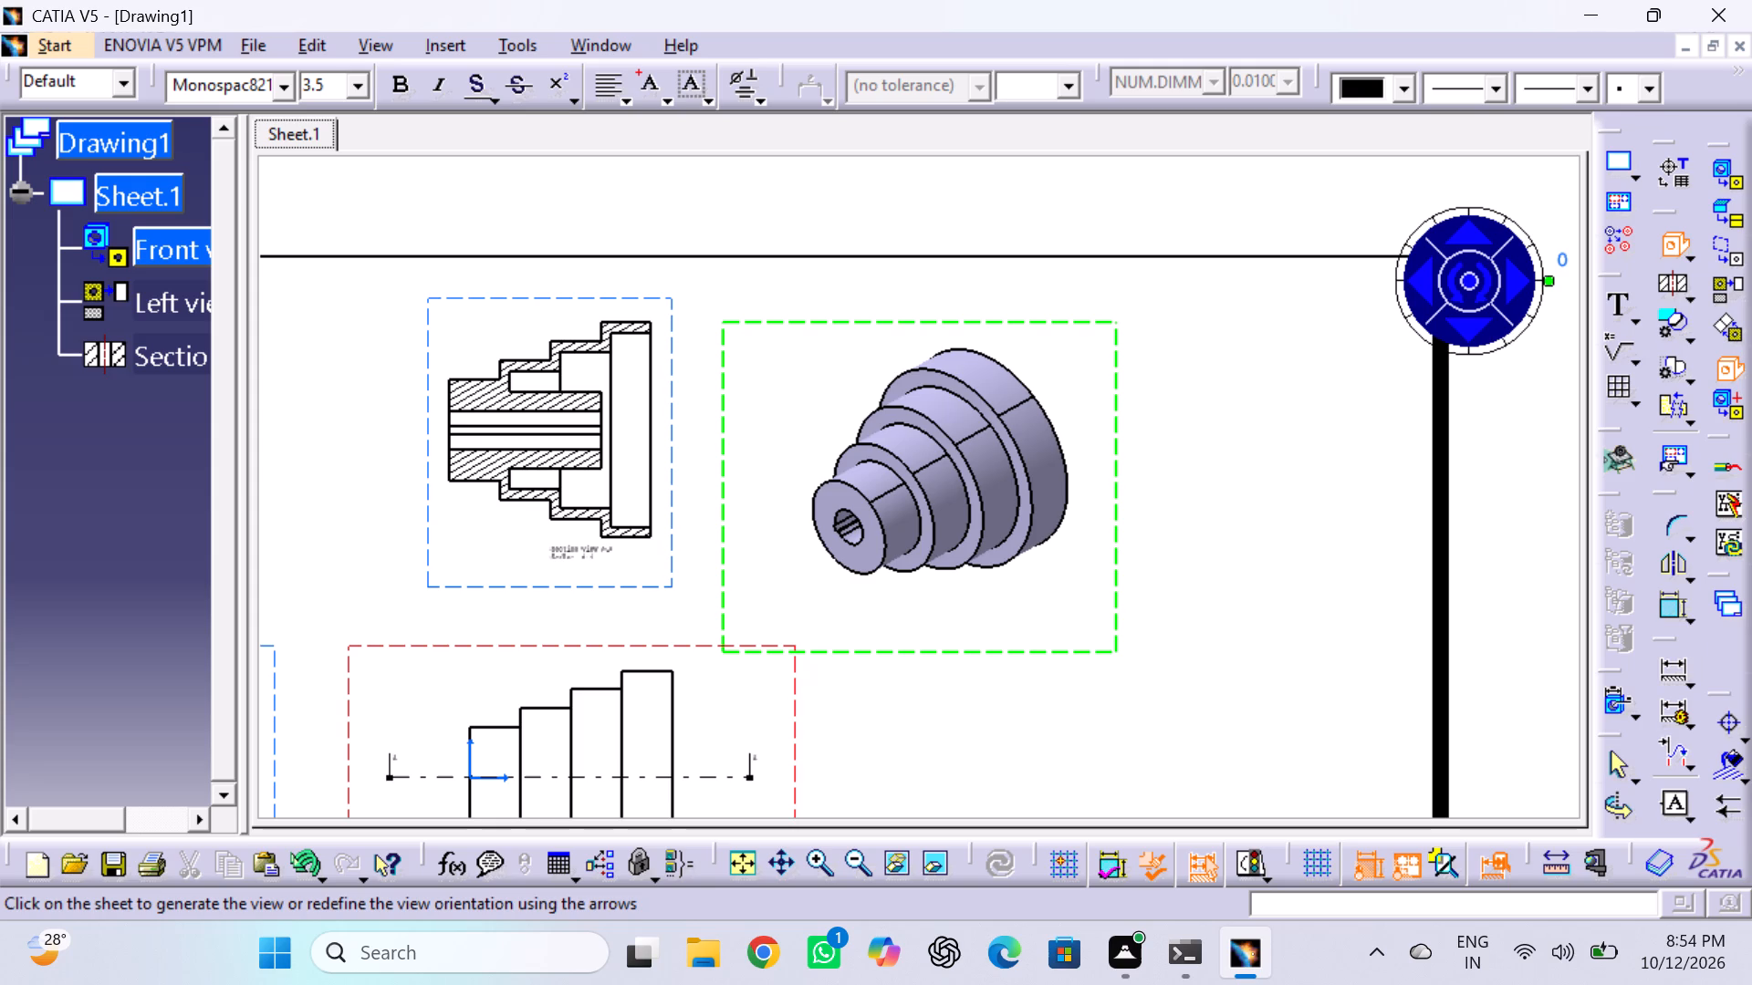
{"action": "left_click", "coordinate": [1214, 642]}
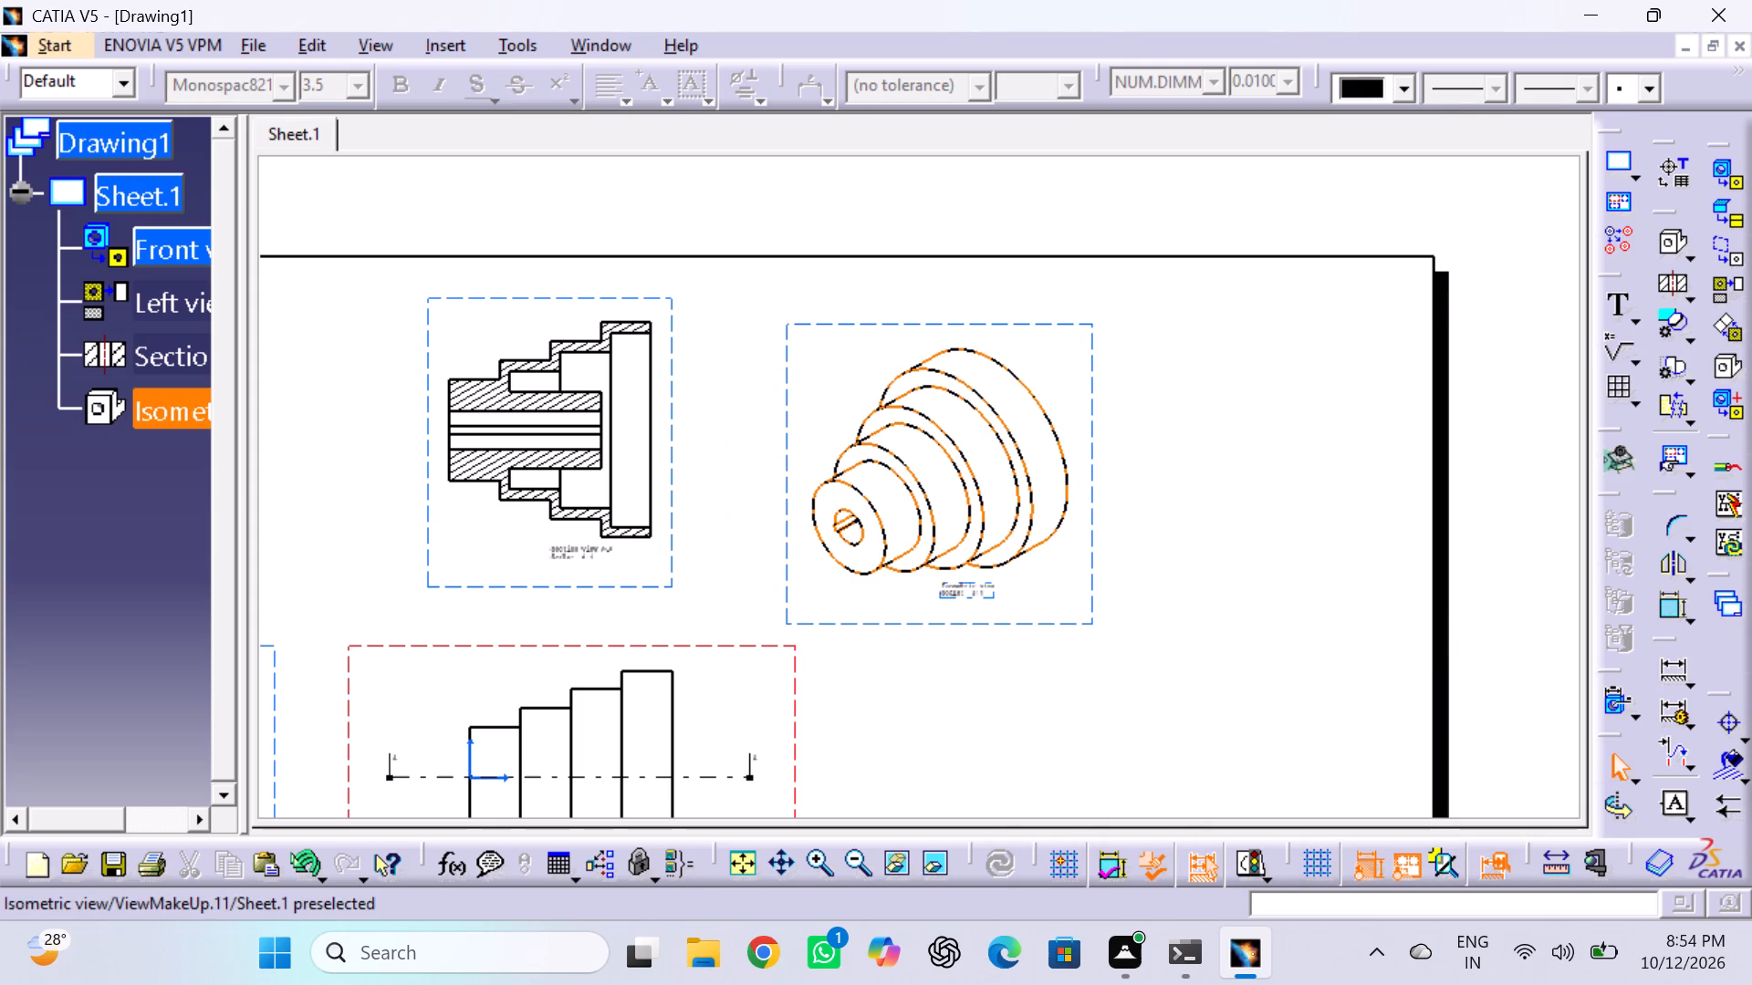
Move the isometric view away from the section view, towards the sheet's right border.
{"action": "left_click_drag", "start_coordinate": [1088, 627], "coordinate": [1277, 745]}
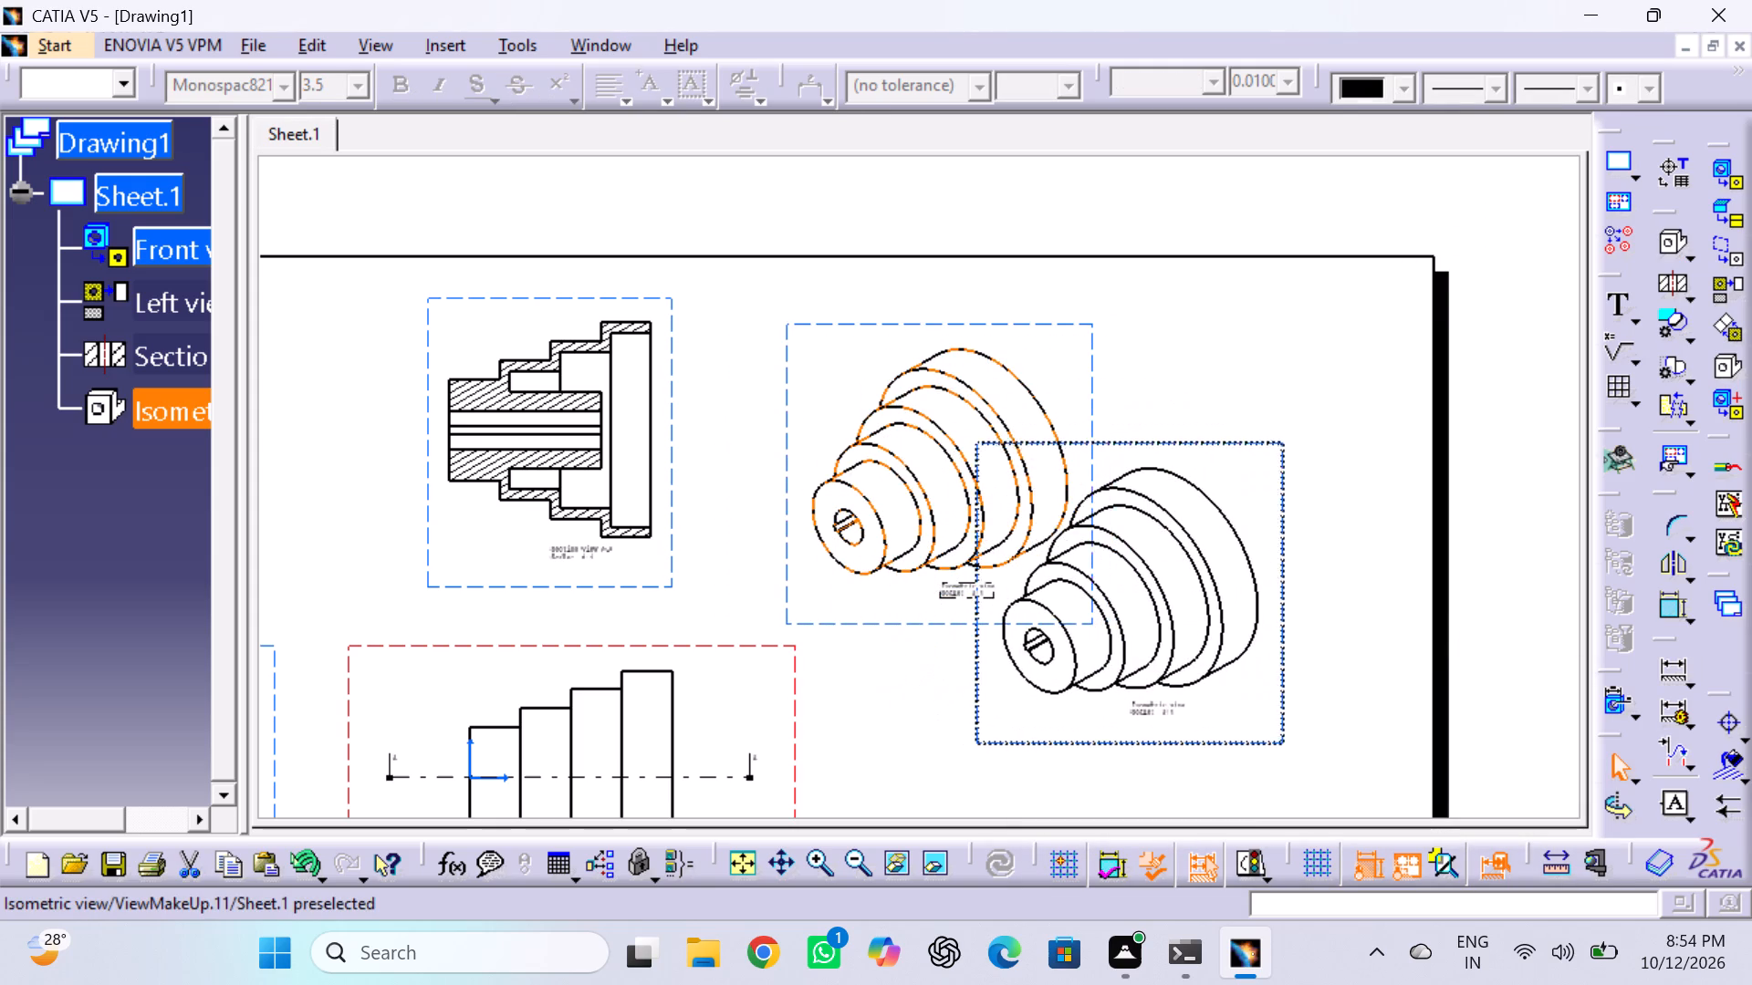
{"action": "left_click_drag", "start_coordinate": [1277, 745], "coordinate": [1318, 718]}
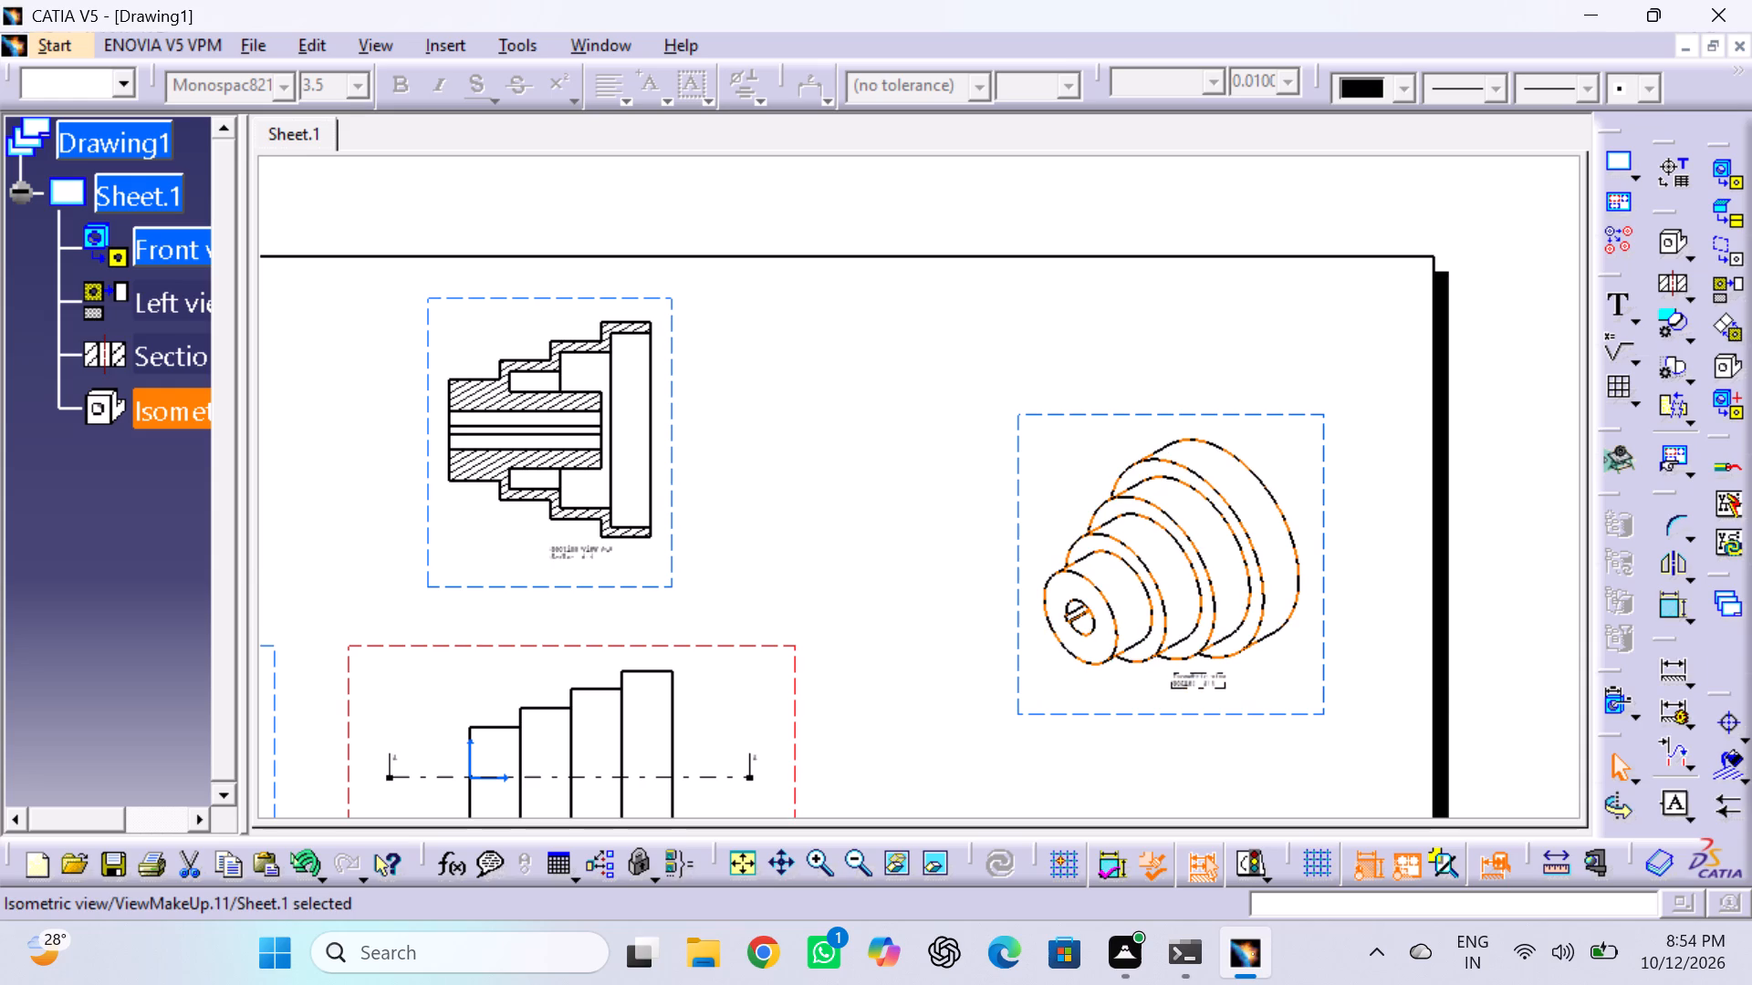
Set the isometric view's properties to show 3D colors and use Raster generation mode with Shading with edges.
{"action": "right_click", "coordinate": [1323, 689]}
{"action": "left_click", "coordinate": [1392, 261]}
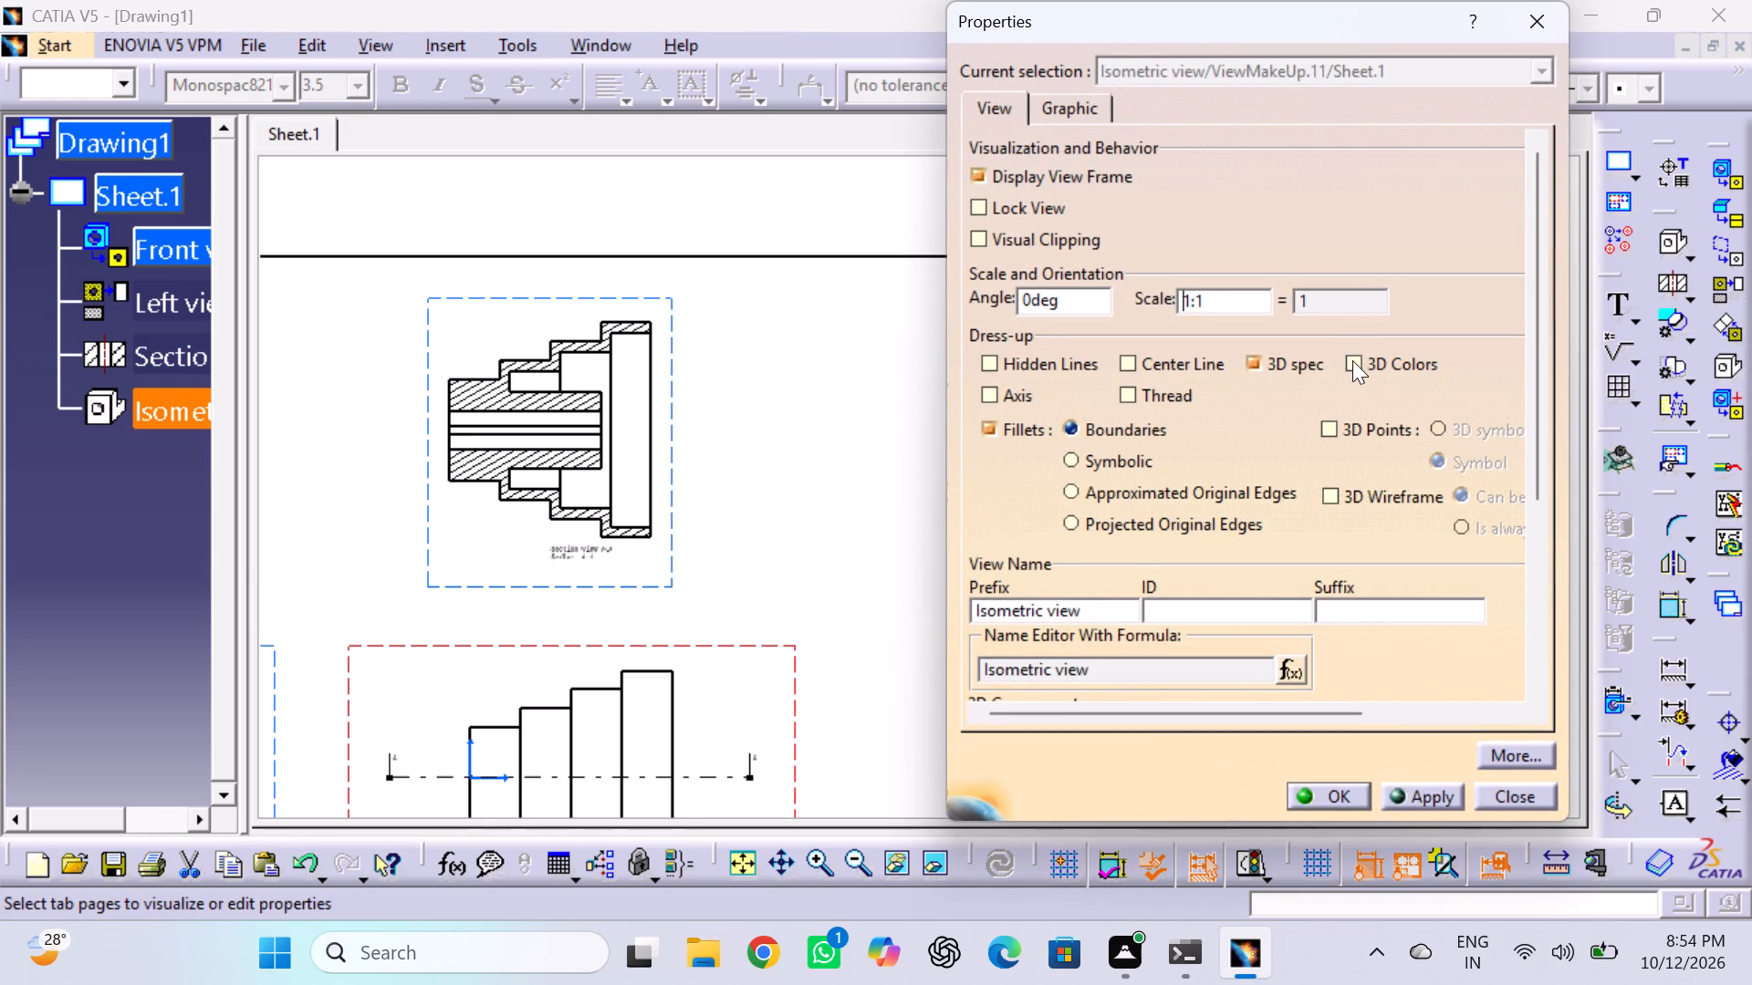
{"action": "left_click", "coordinate": [1352, 360]}
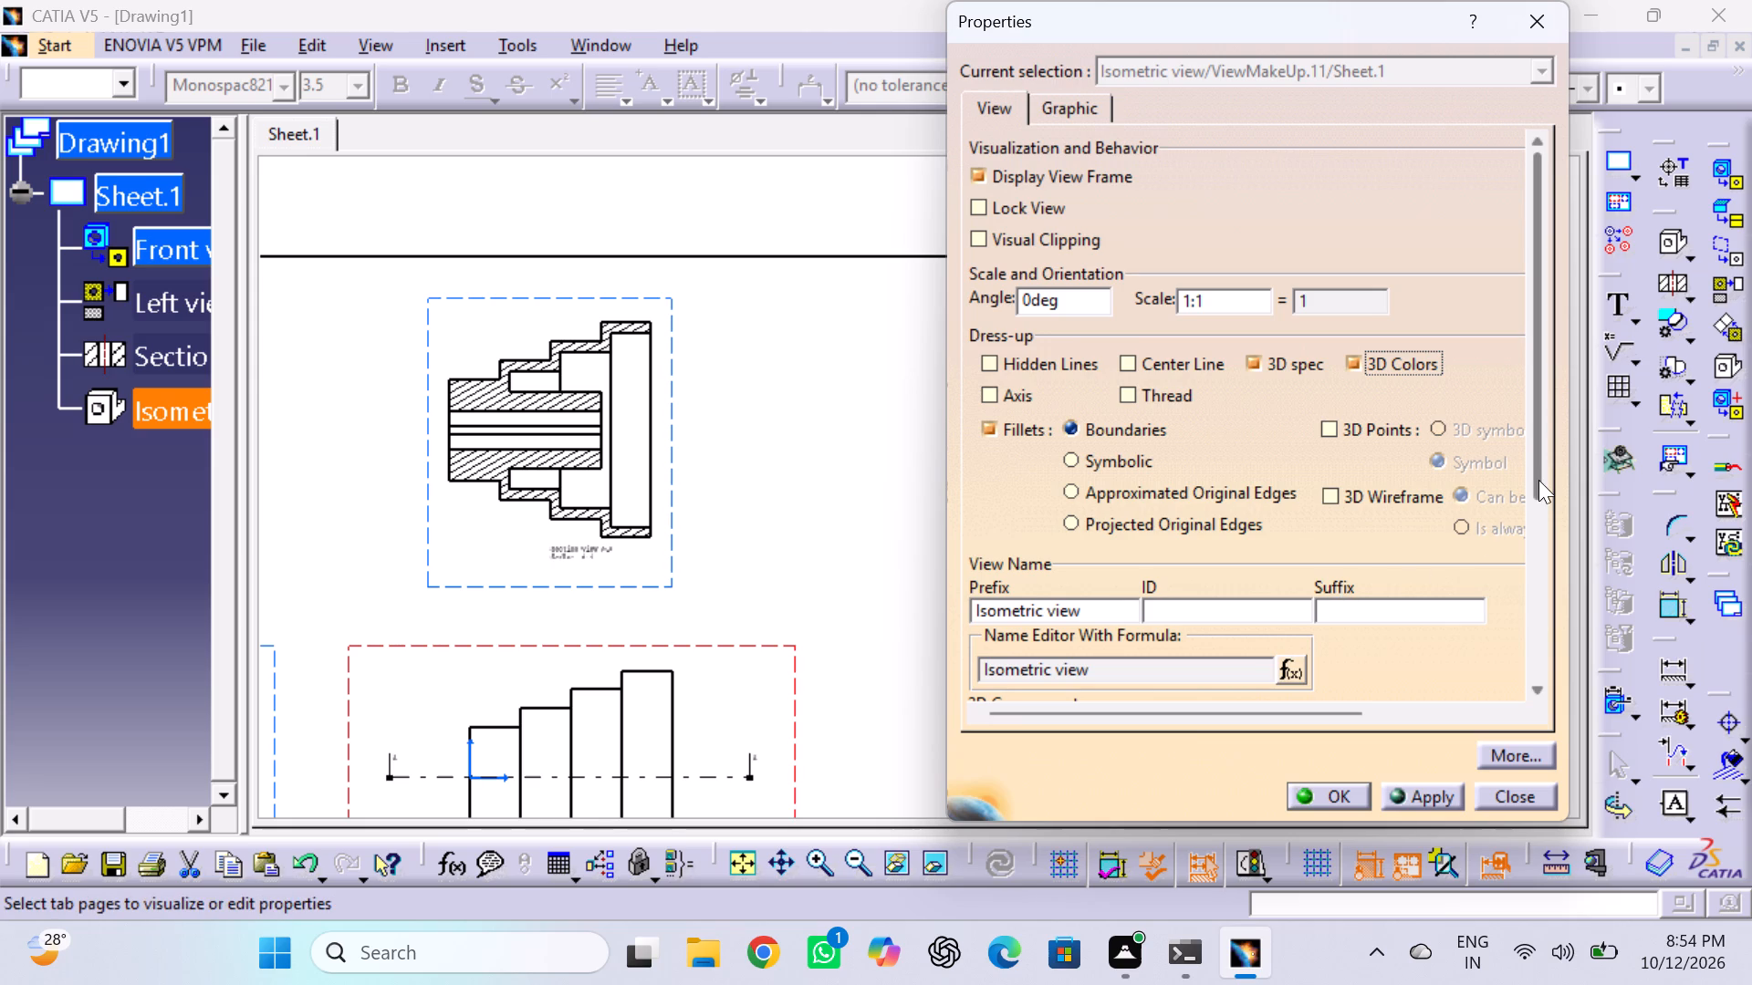
{"action": "left_click_drag", "start_coordinate": [1538, 480], "coordinate": [1566, 696]}
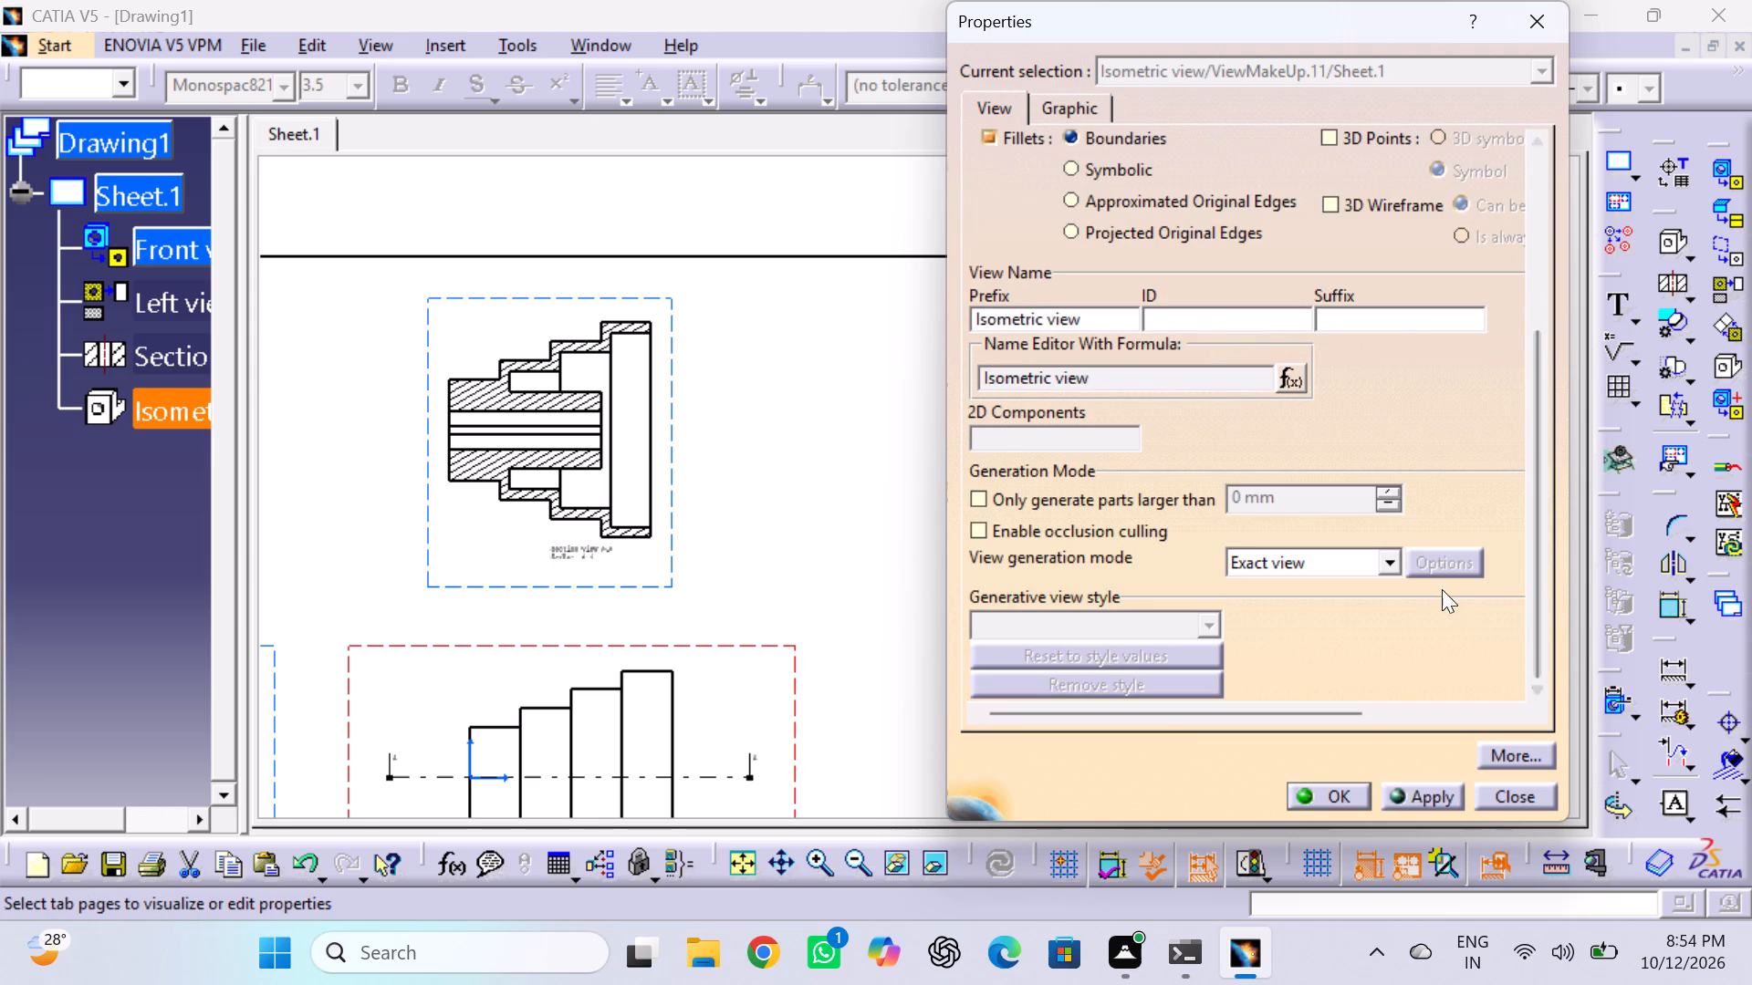
{"action": "left_click", "coordinate": [1391, 561]}
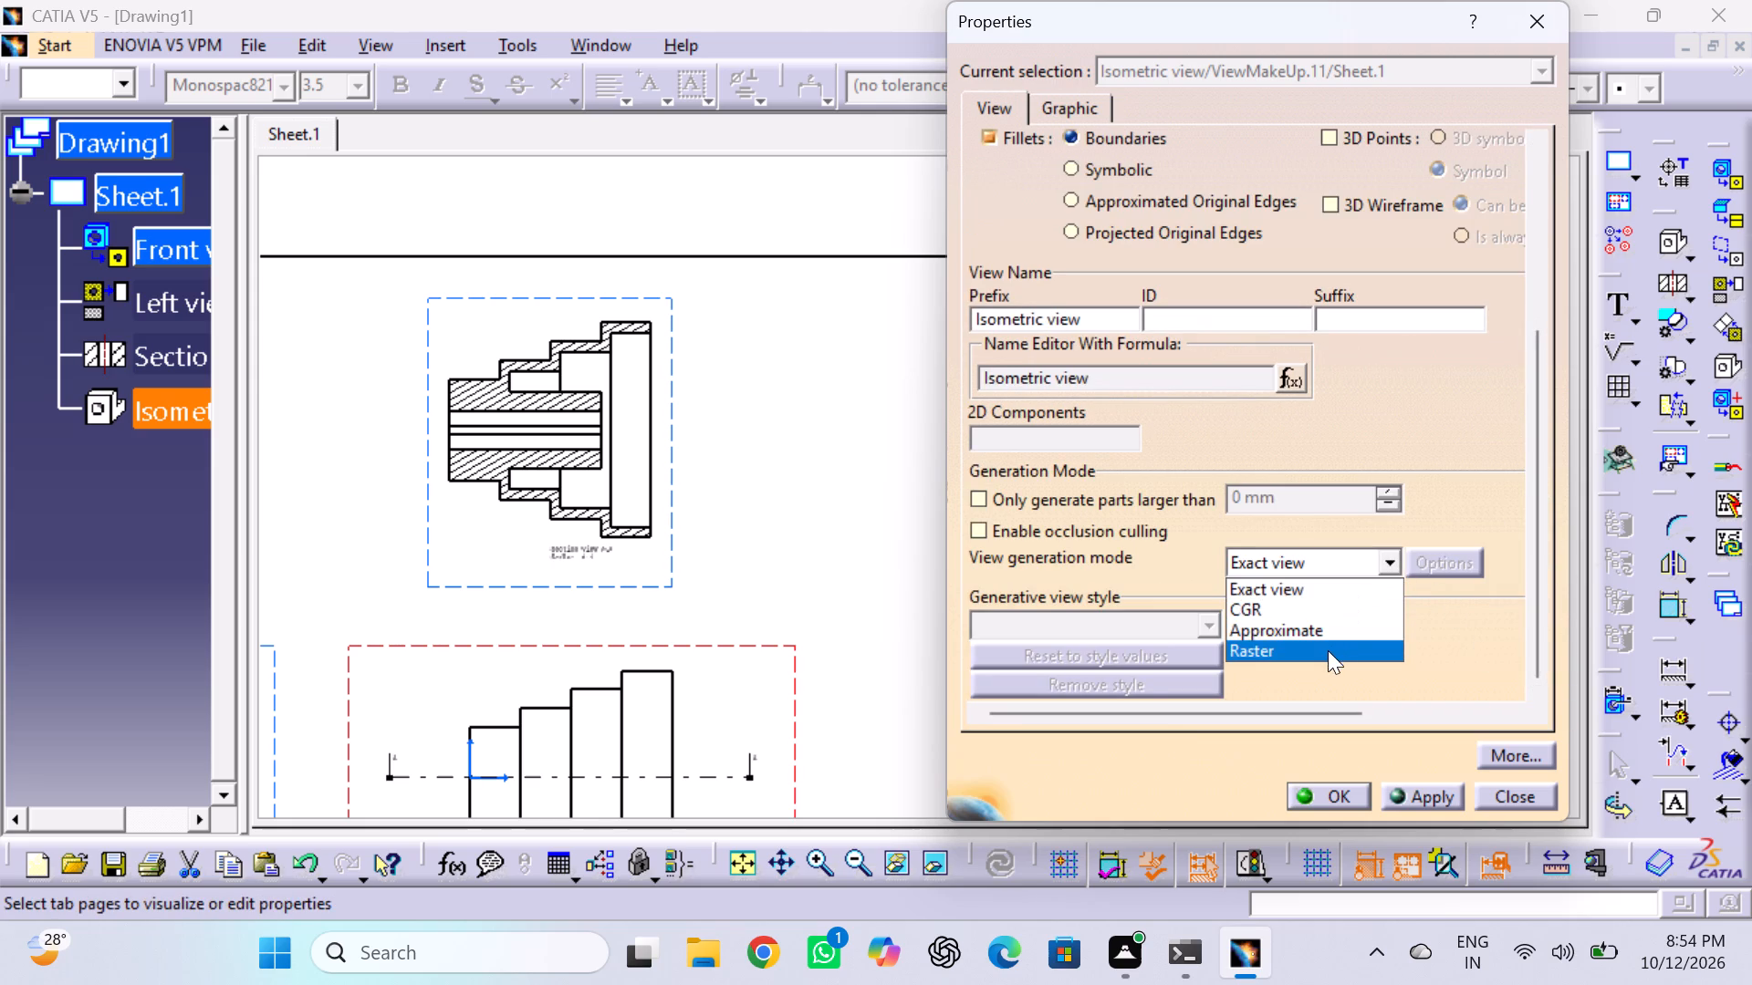
{"action": "left_click", "coordinate": [1328, 650]}
{"action": "left_click", "coordinate": [1453, 556]}
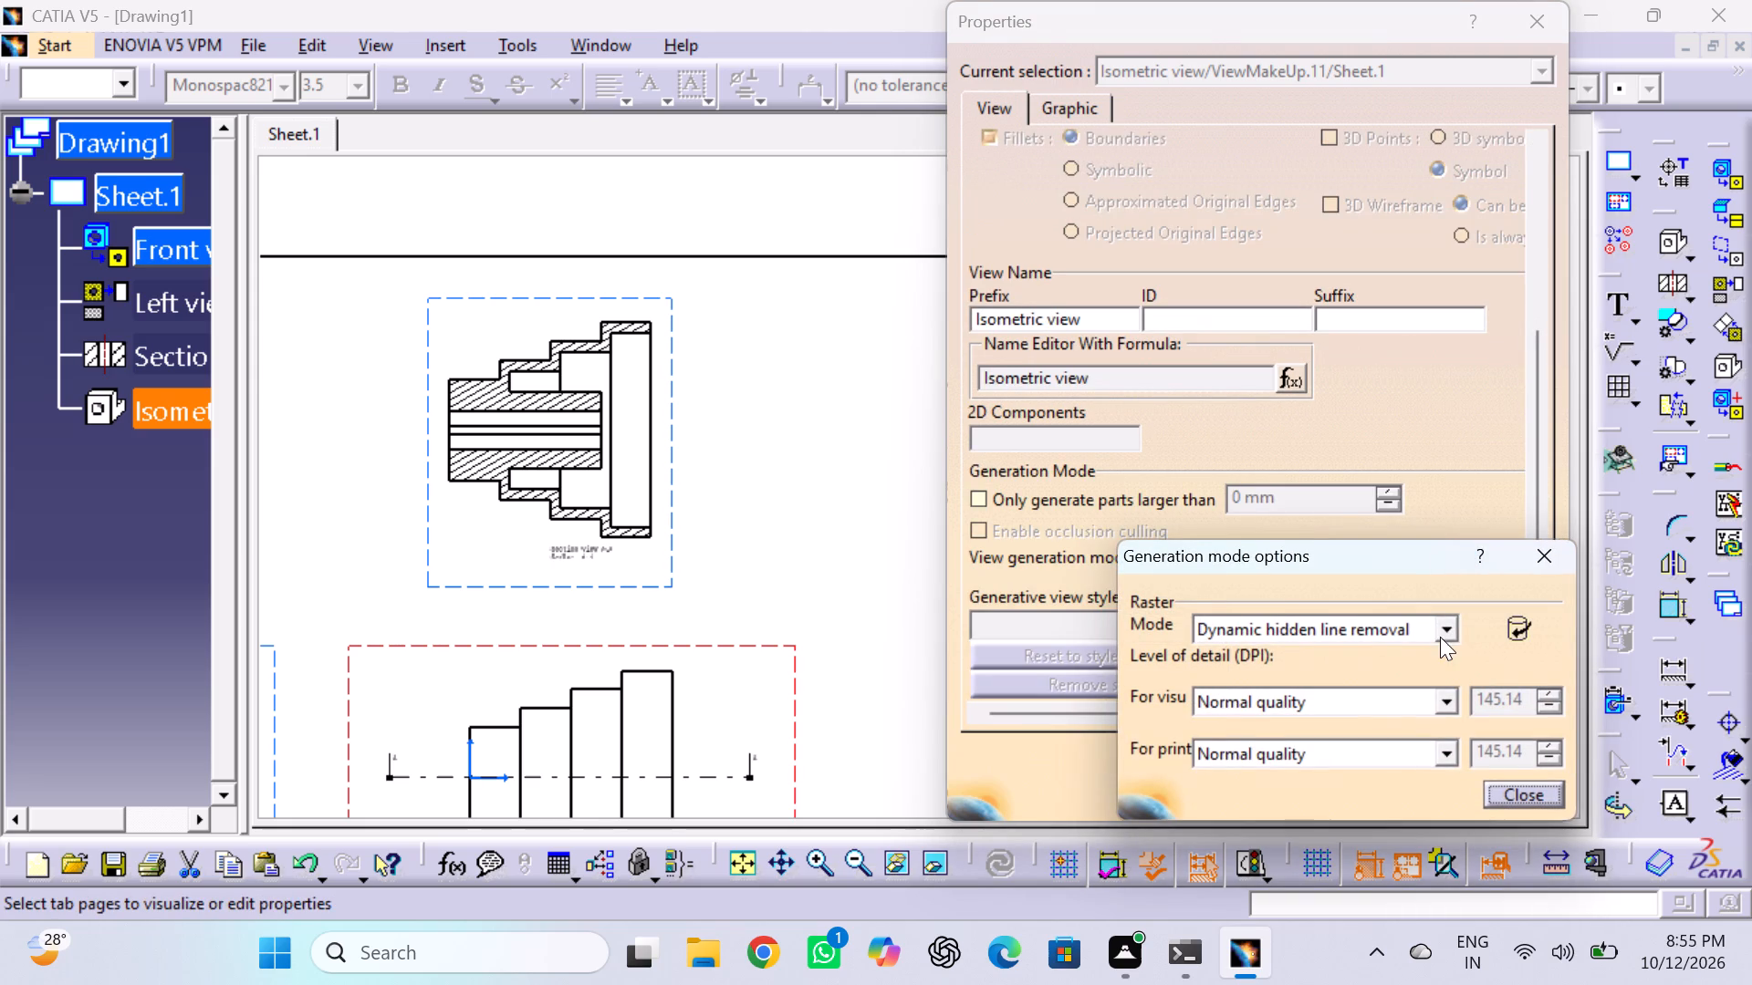
{"action": "left_click", "coordinate": [1450, 625]}
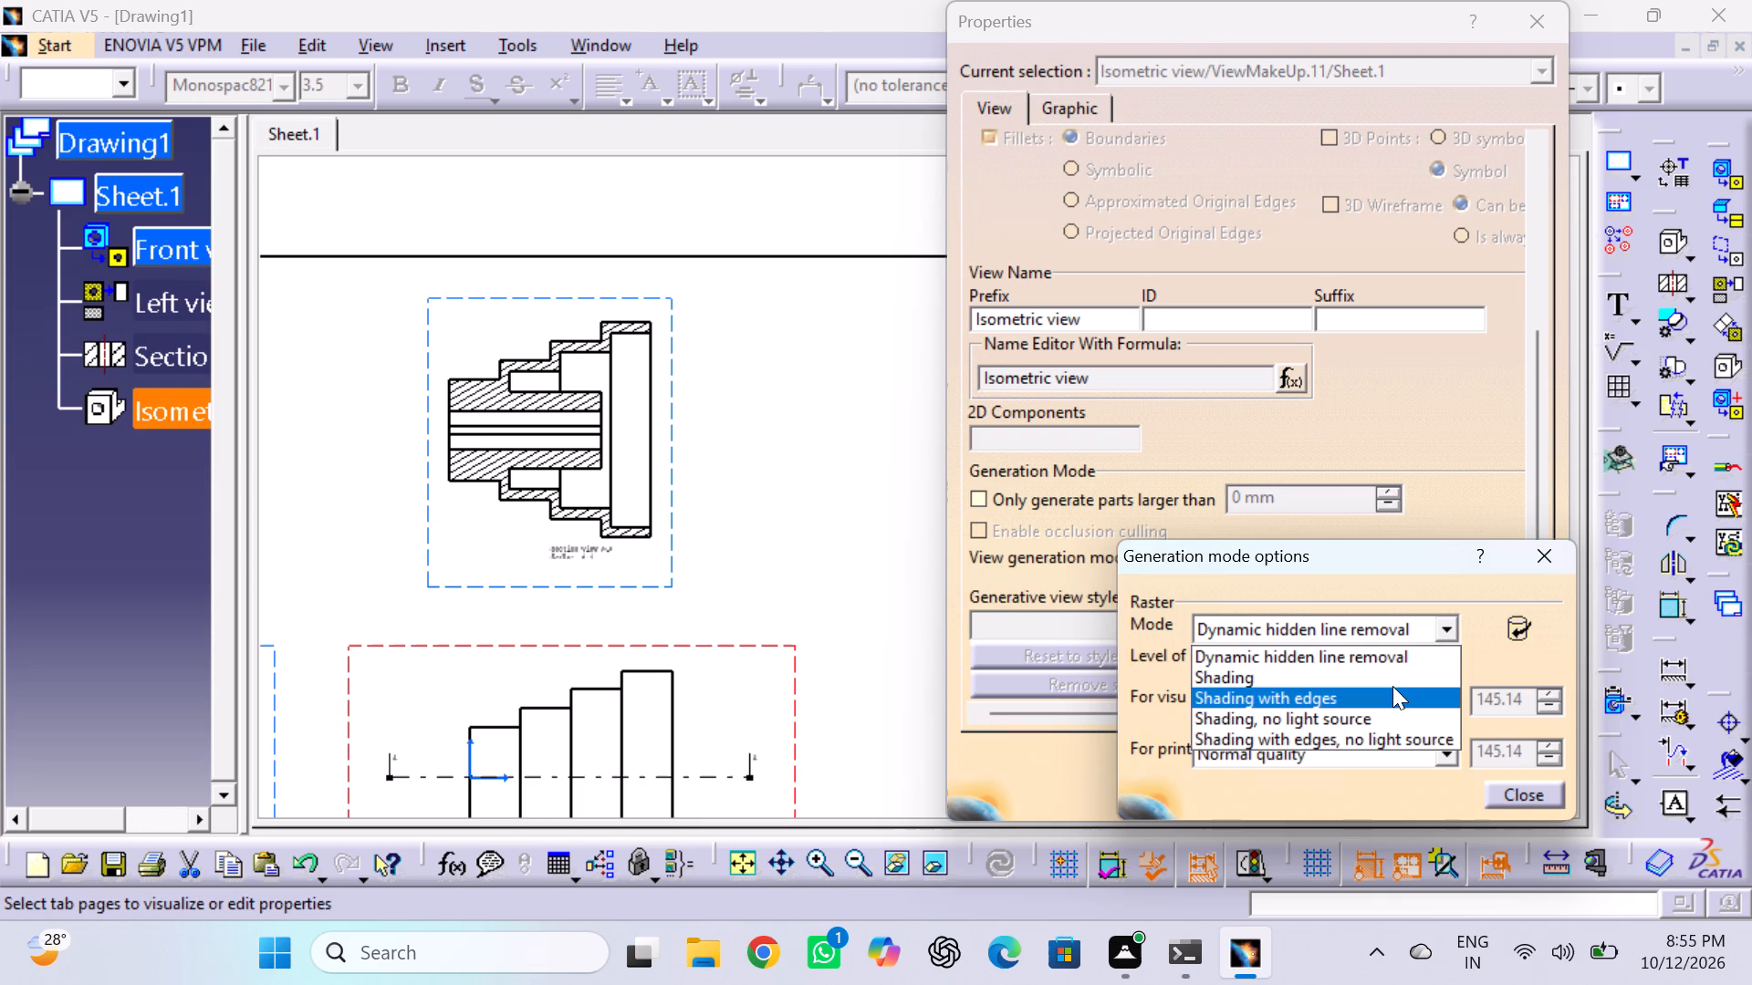
{"action": "left_click", "coordinate": [1392, 686]}
{"action": "left_click", "coordinate": [1537, 791]}
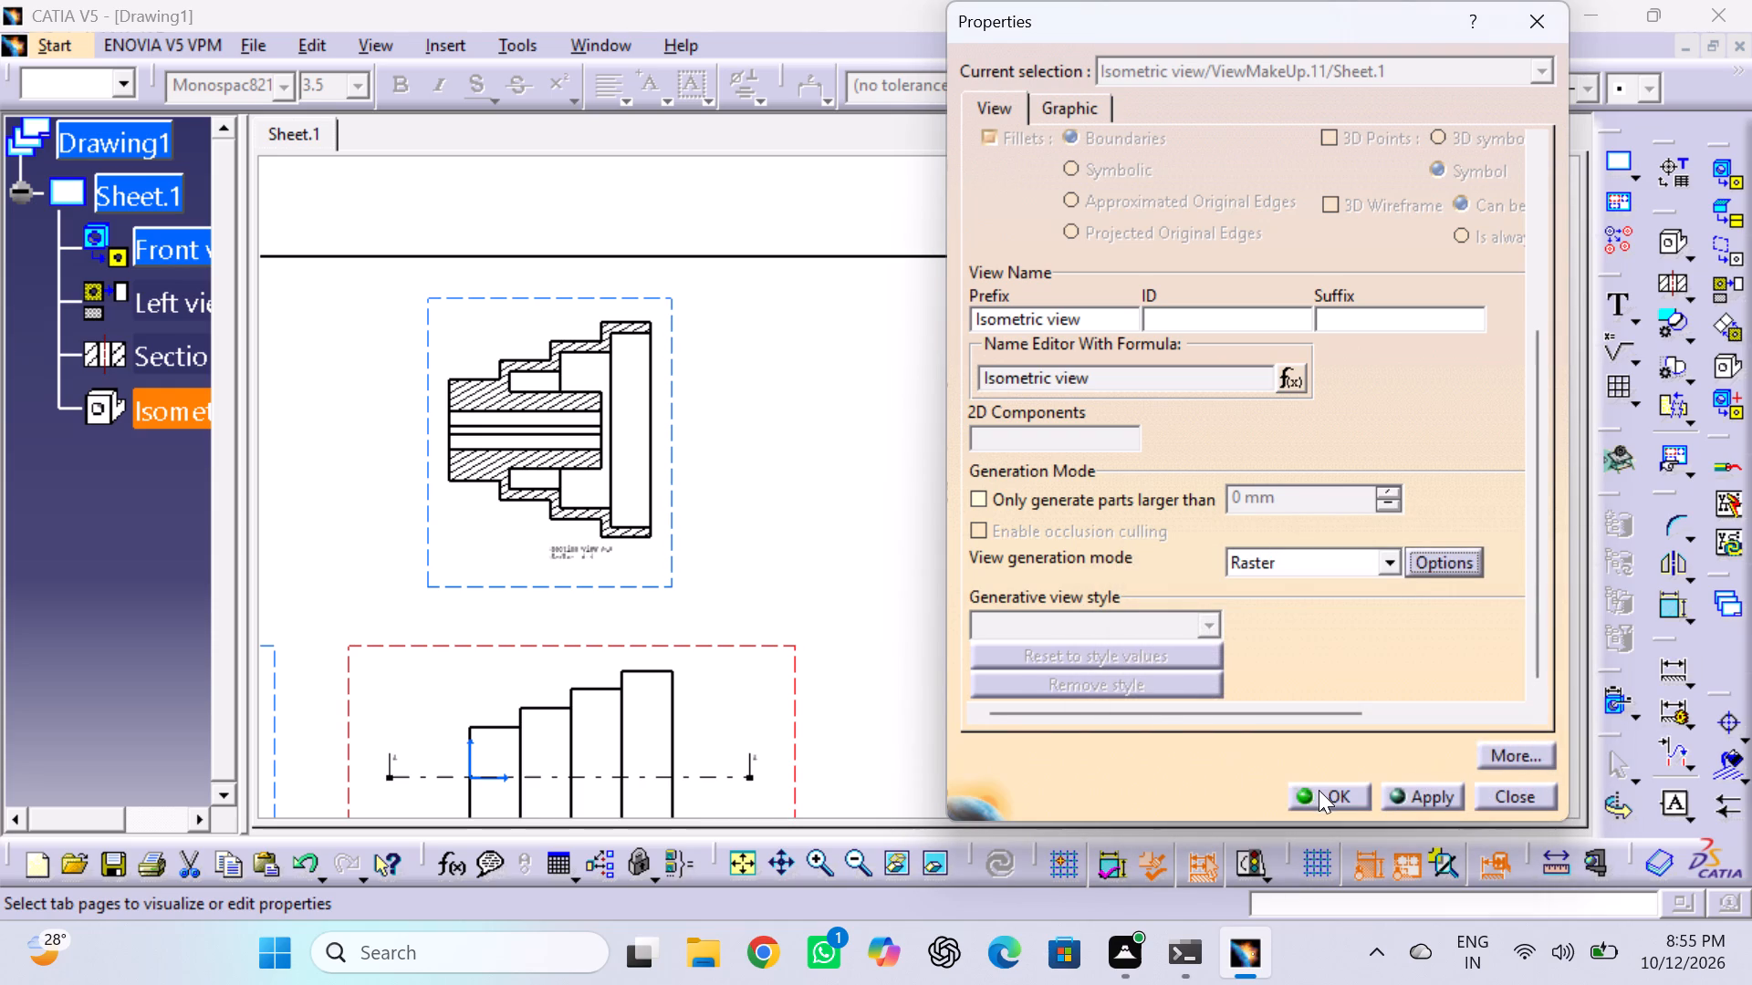
{"action": "left_click", "coordinate": [1319, 790]}
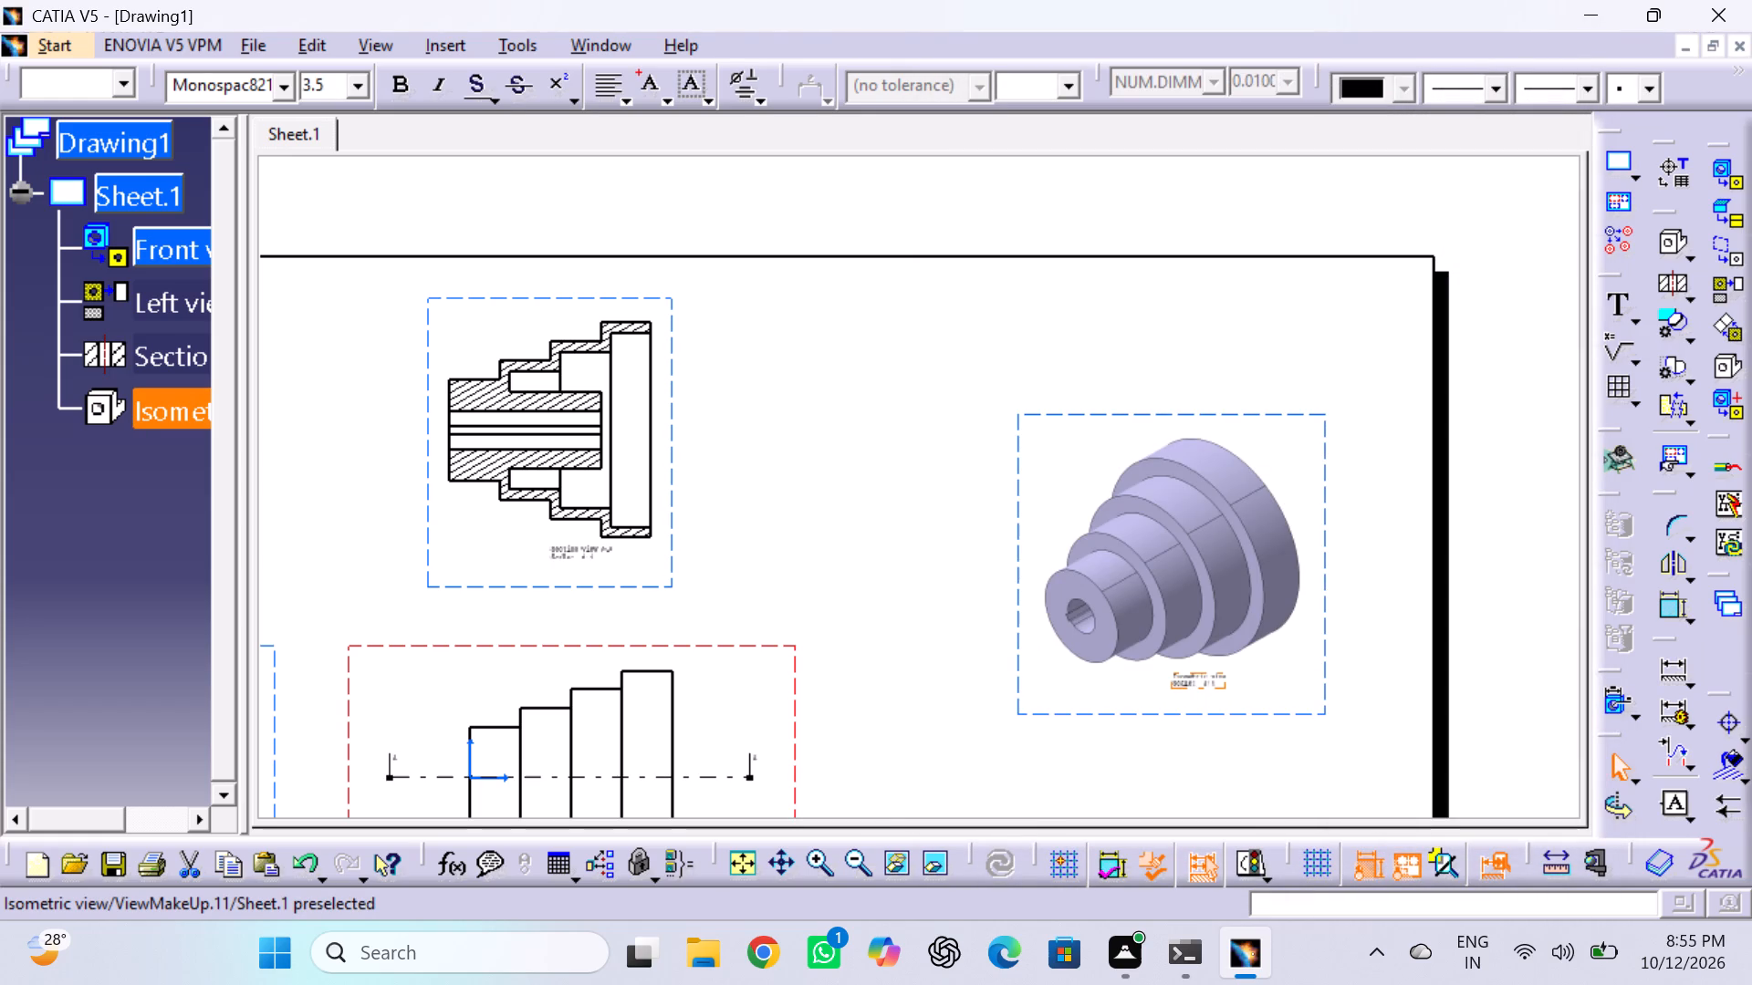
Add radius dimensions to the four concentric step circles and the central bore in the left view.
{"action": "left_click", "coordinate": [858, 858]}
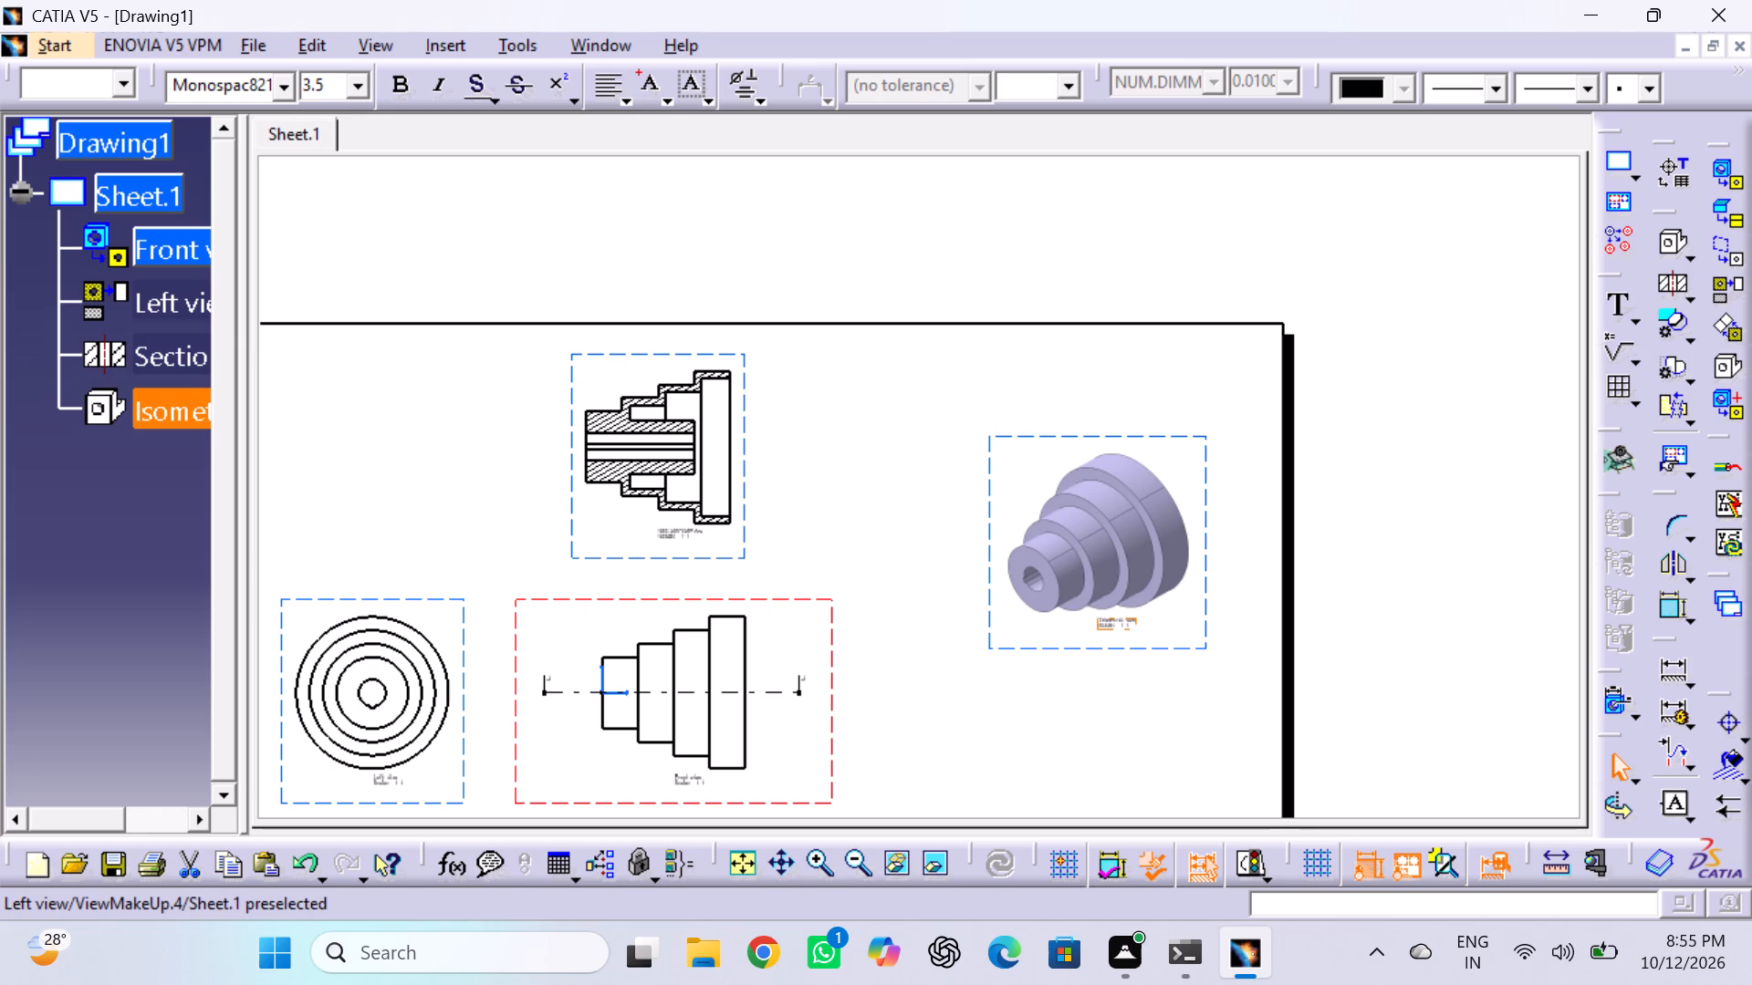
{"action": "double_click", "coordinate": [1673, 676]}
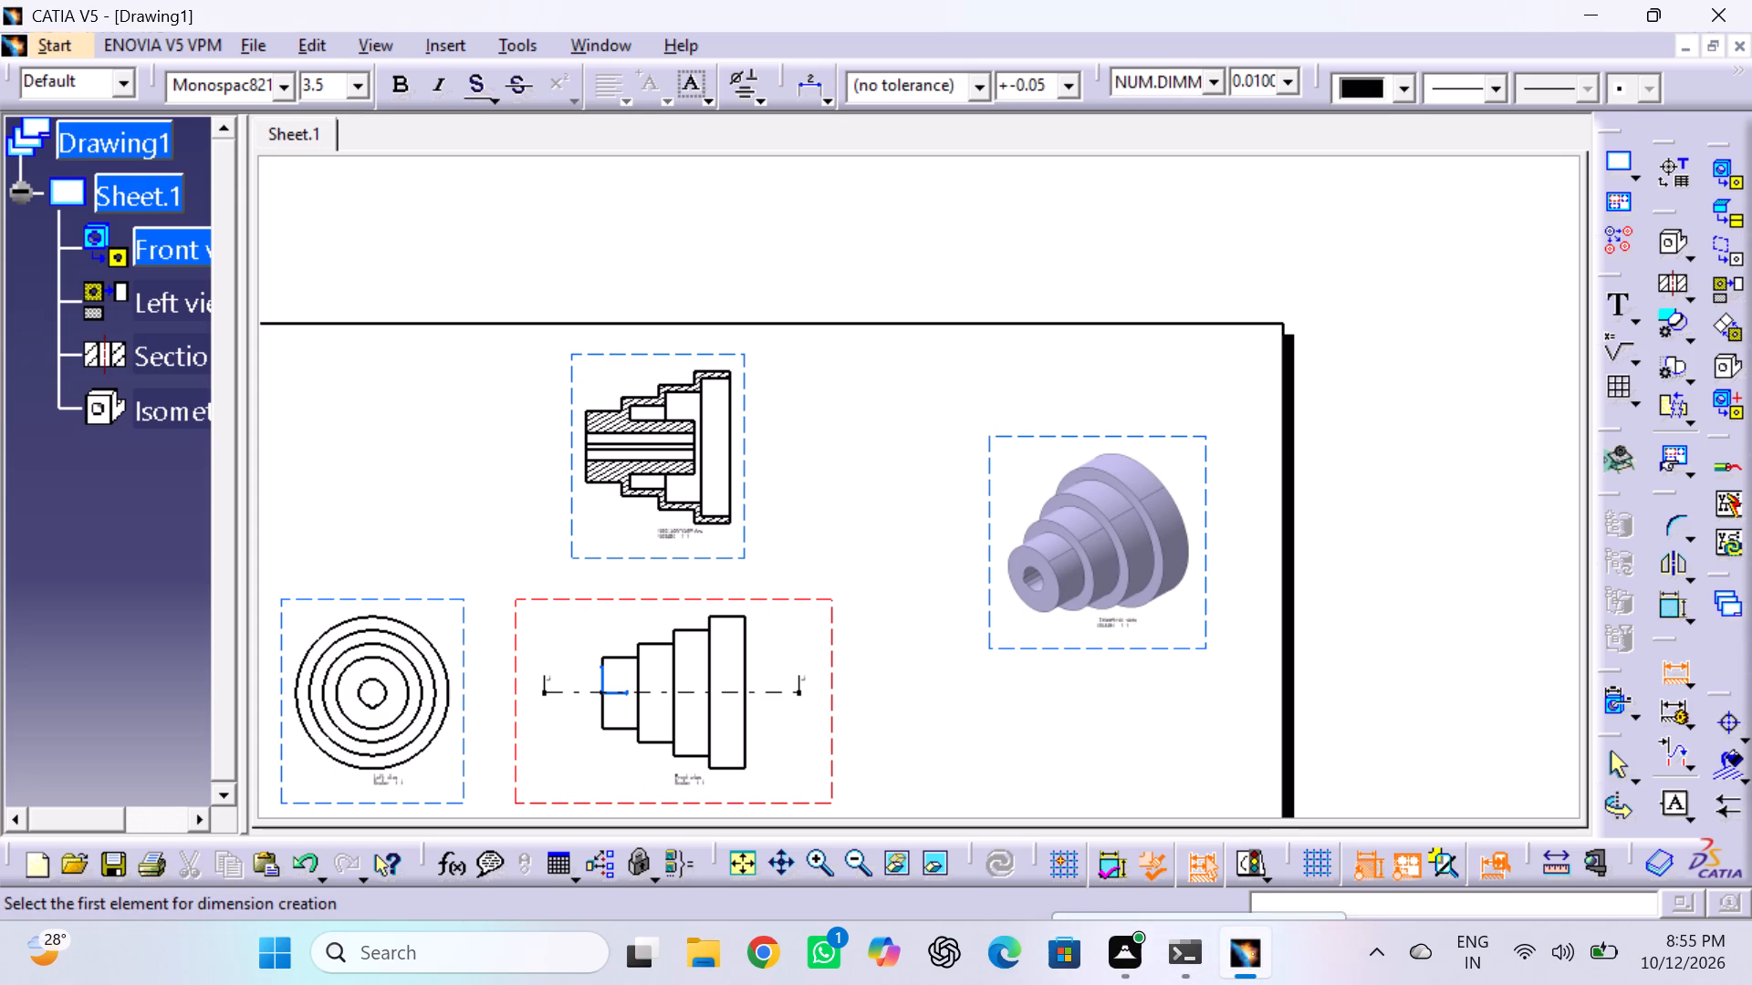
{"action": "left_click", "coordinate": [419, 628]}
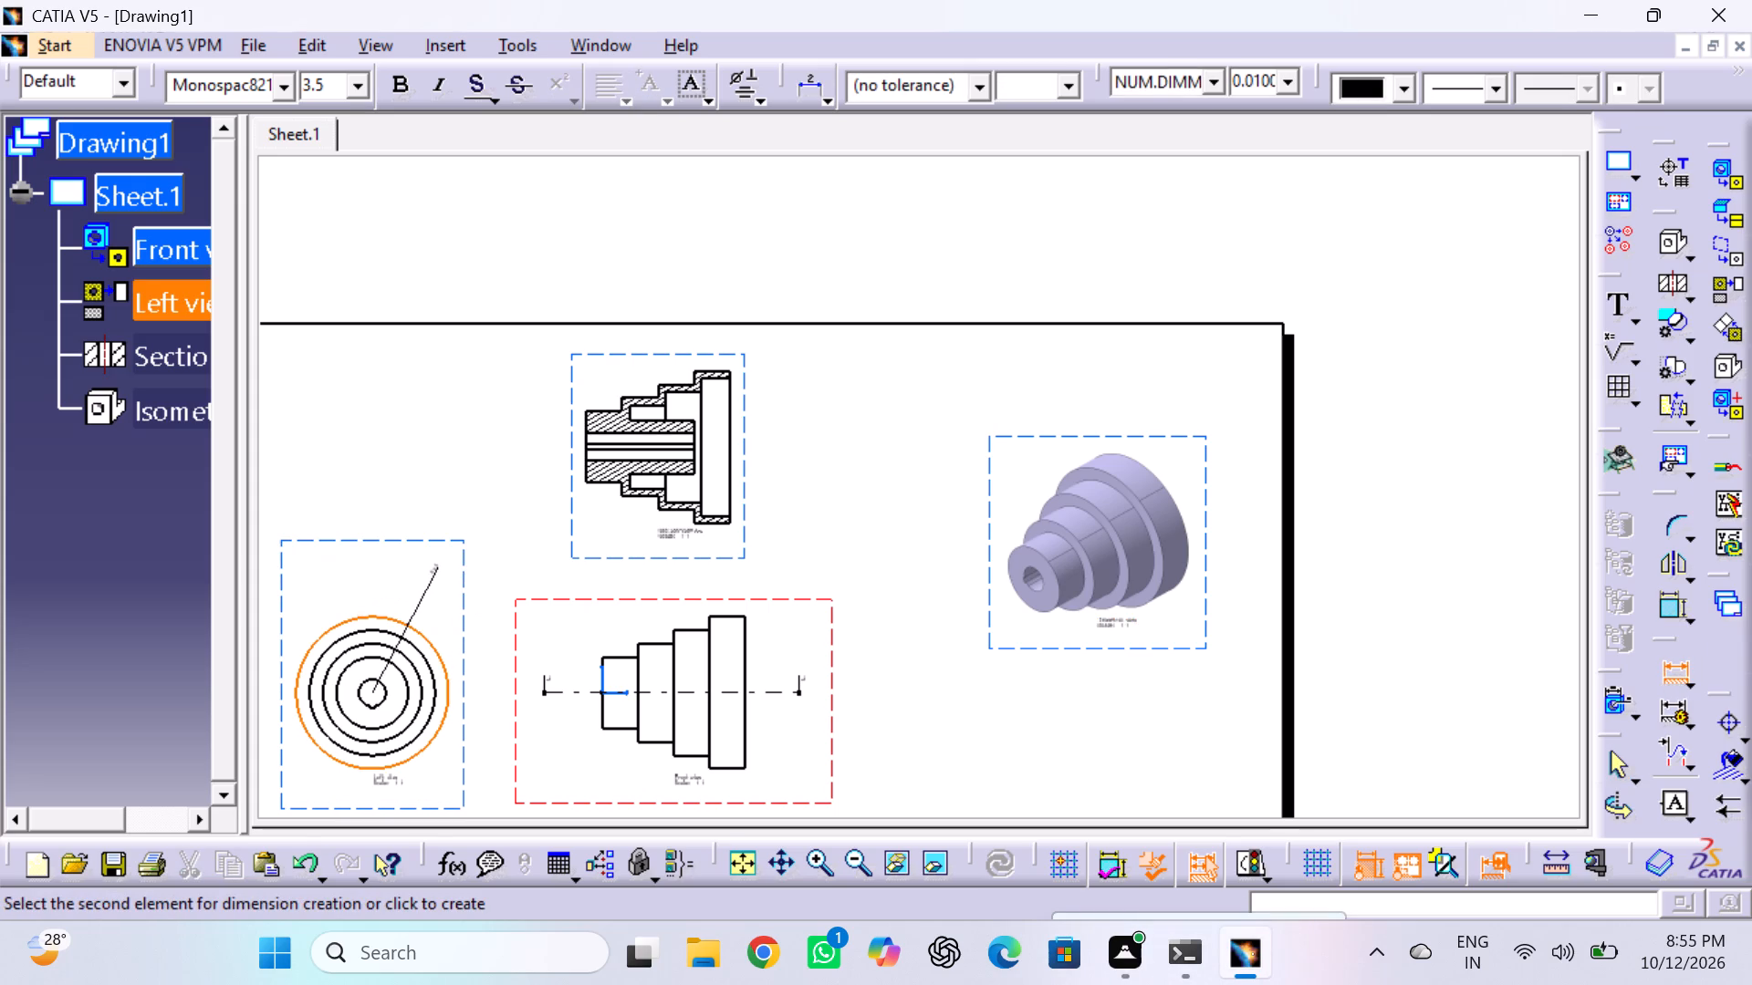
{"action": "left_click", "coordinate": [436, 570]}
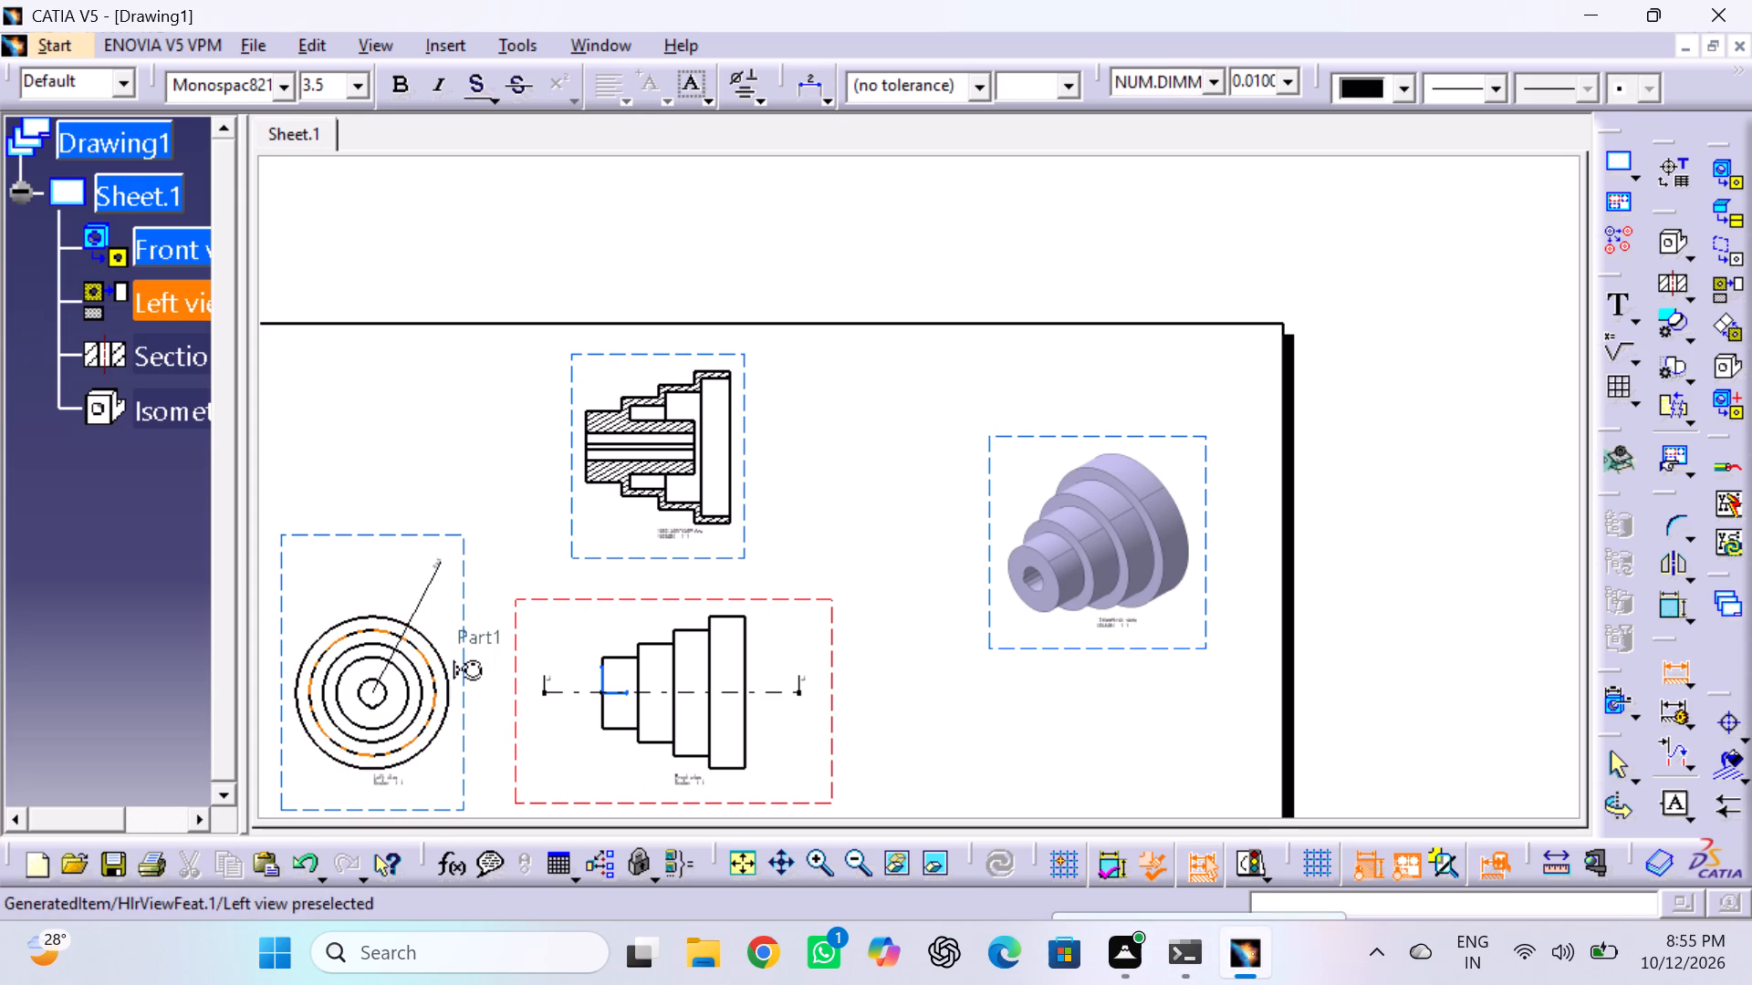
{"action": "left_click", "coordinate": [413, 648]}
{"action": "left_click", "coordinate": [460, 617]}
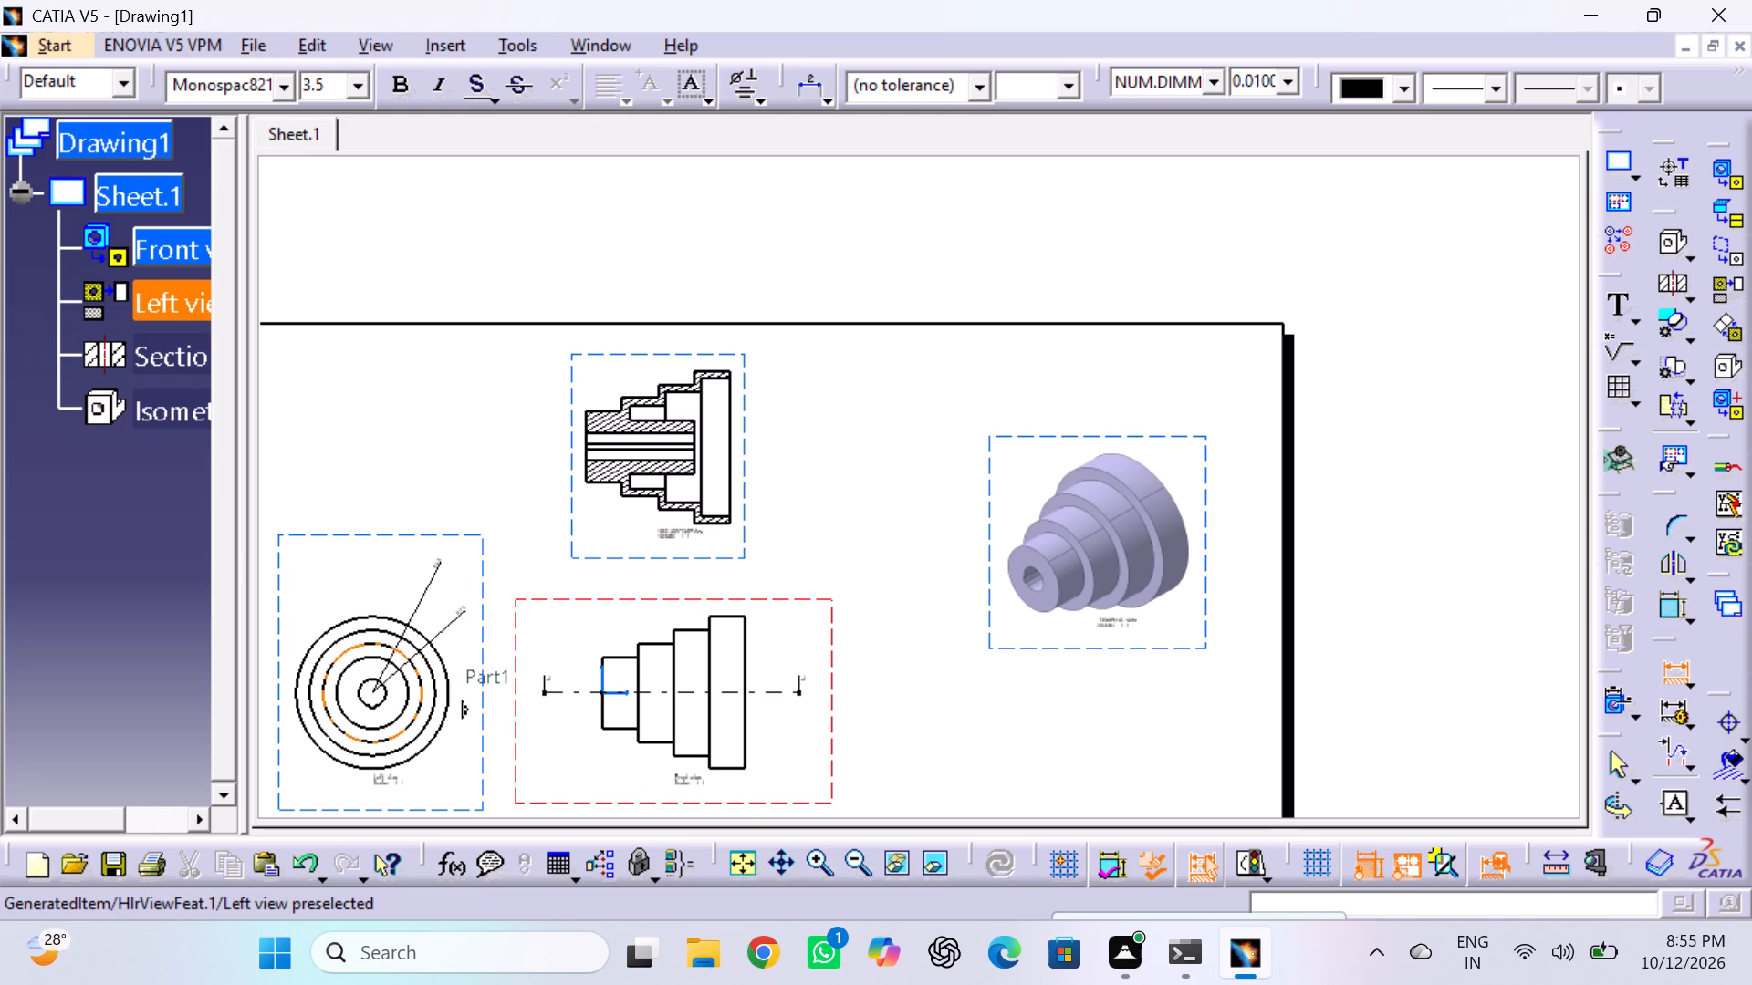
{"action": "left_click", "coordinate": [422, 687]}
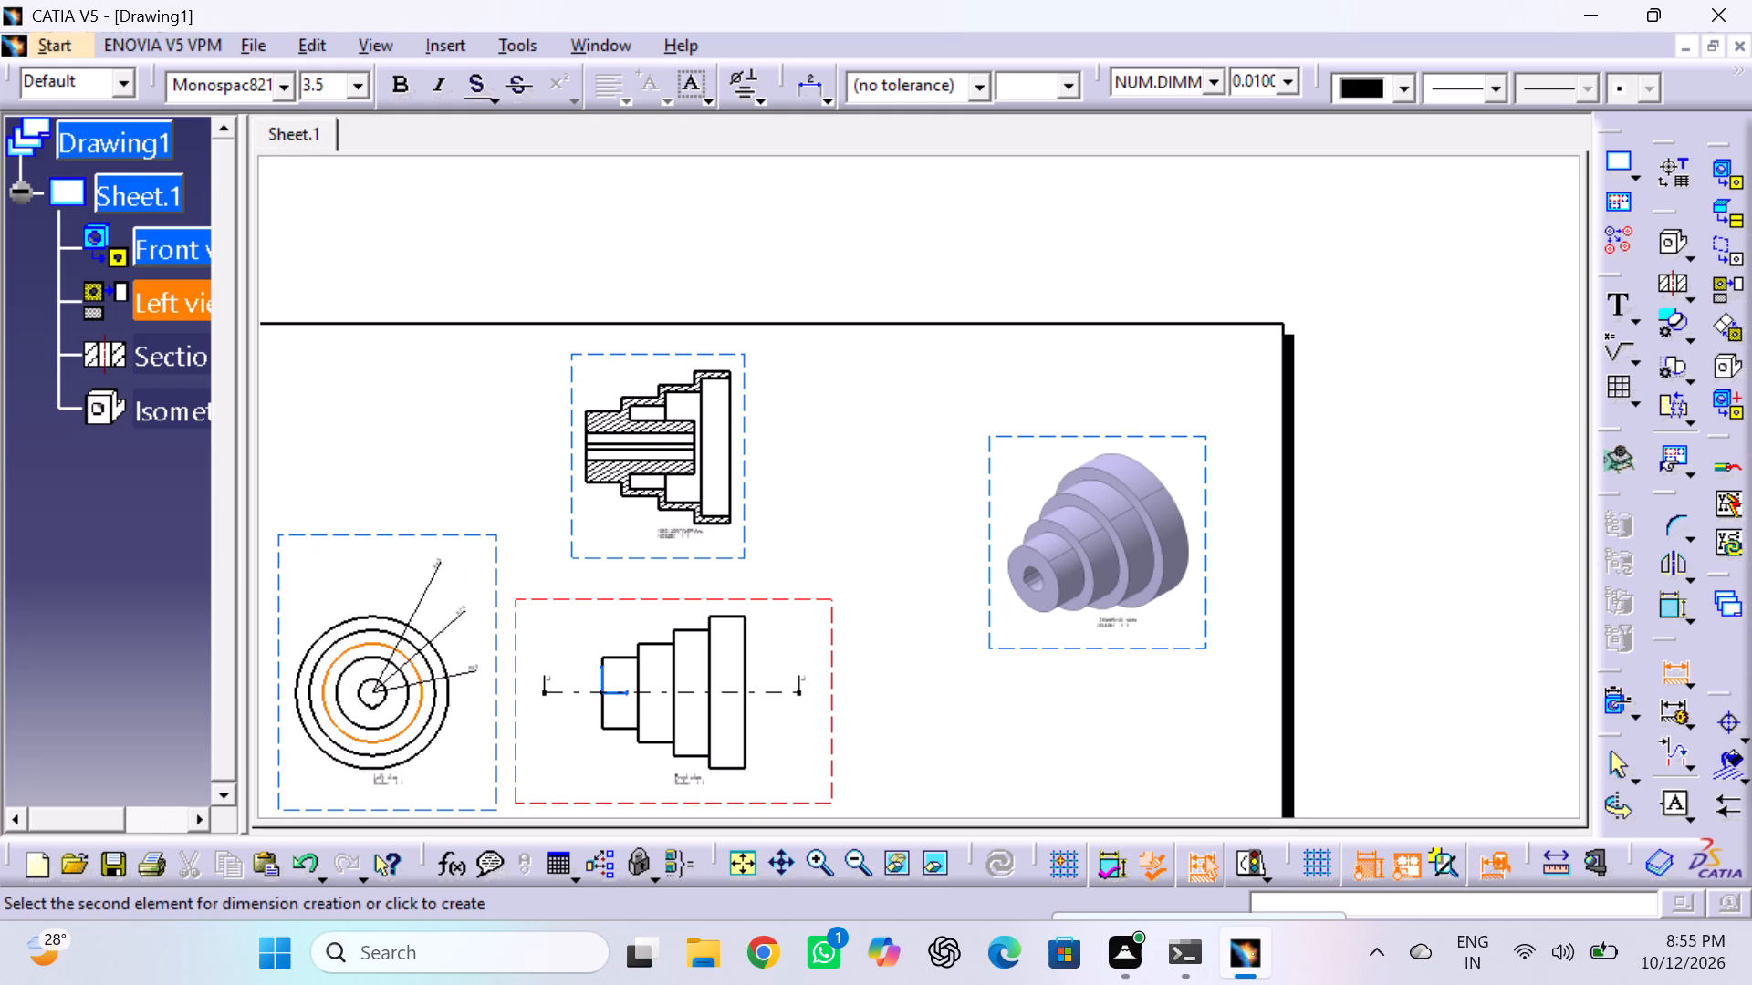
{"action": "double_click", "coordinate": [471, 669]}
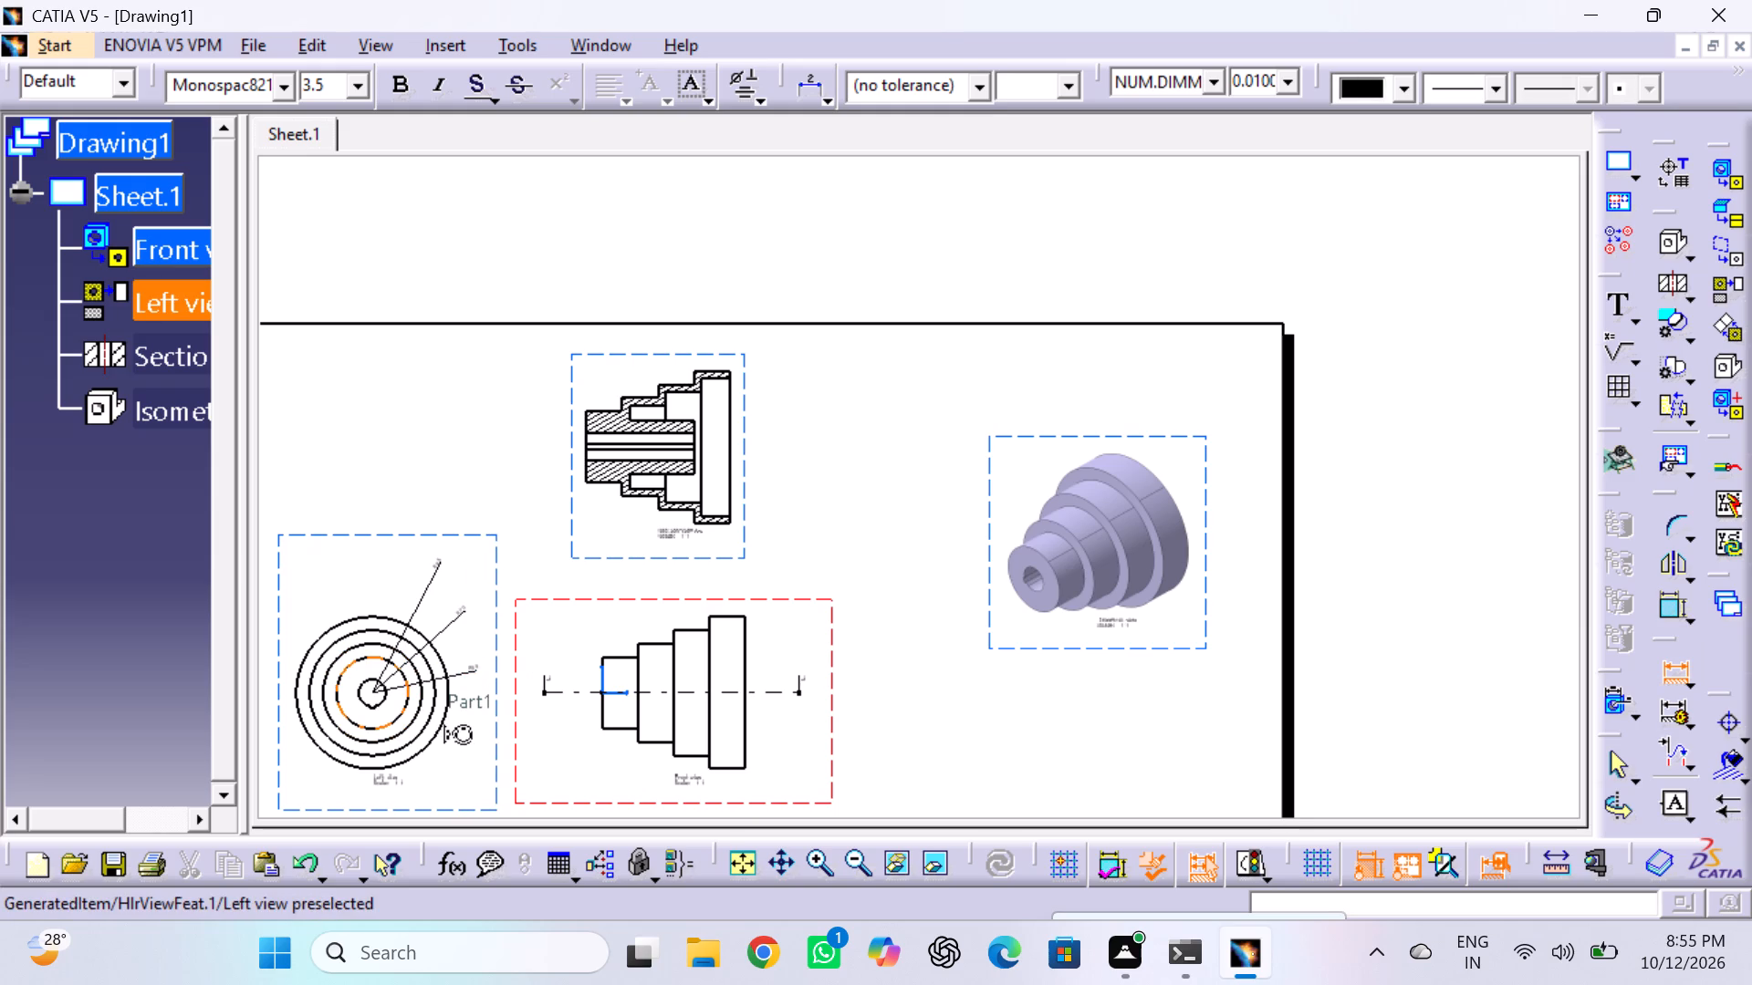
{"action": "double_click", "coordinate": [403, 711]}
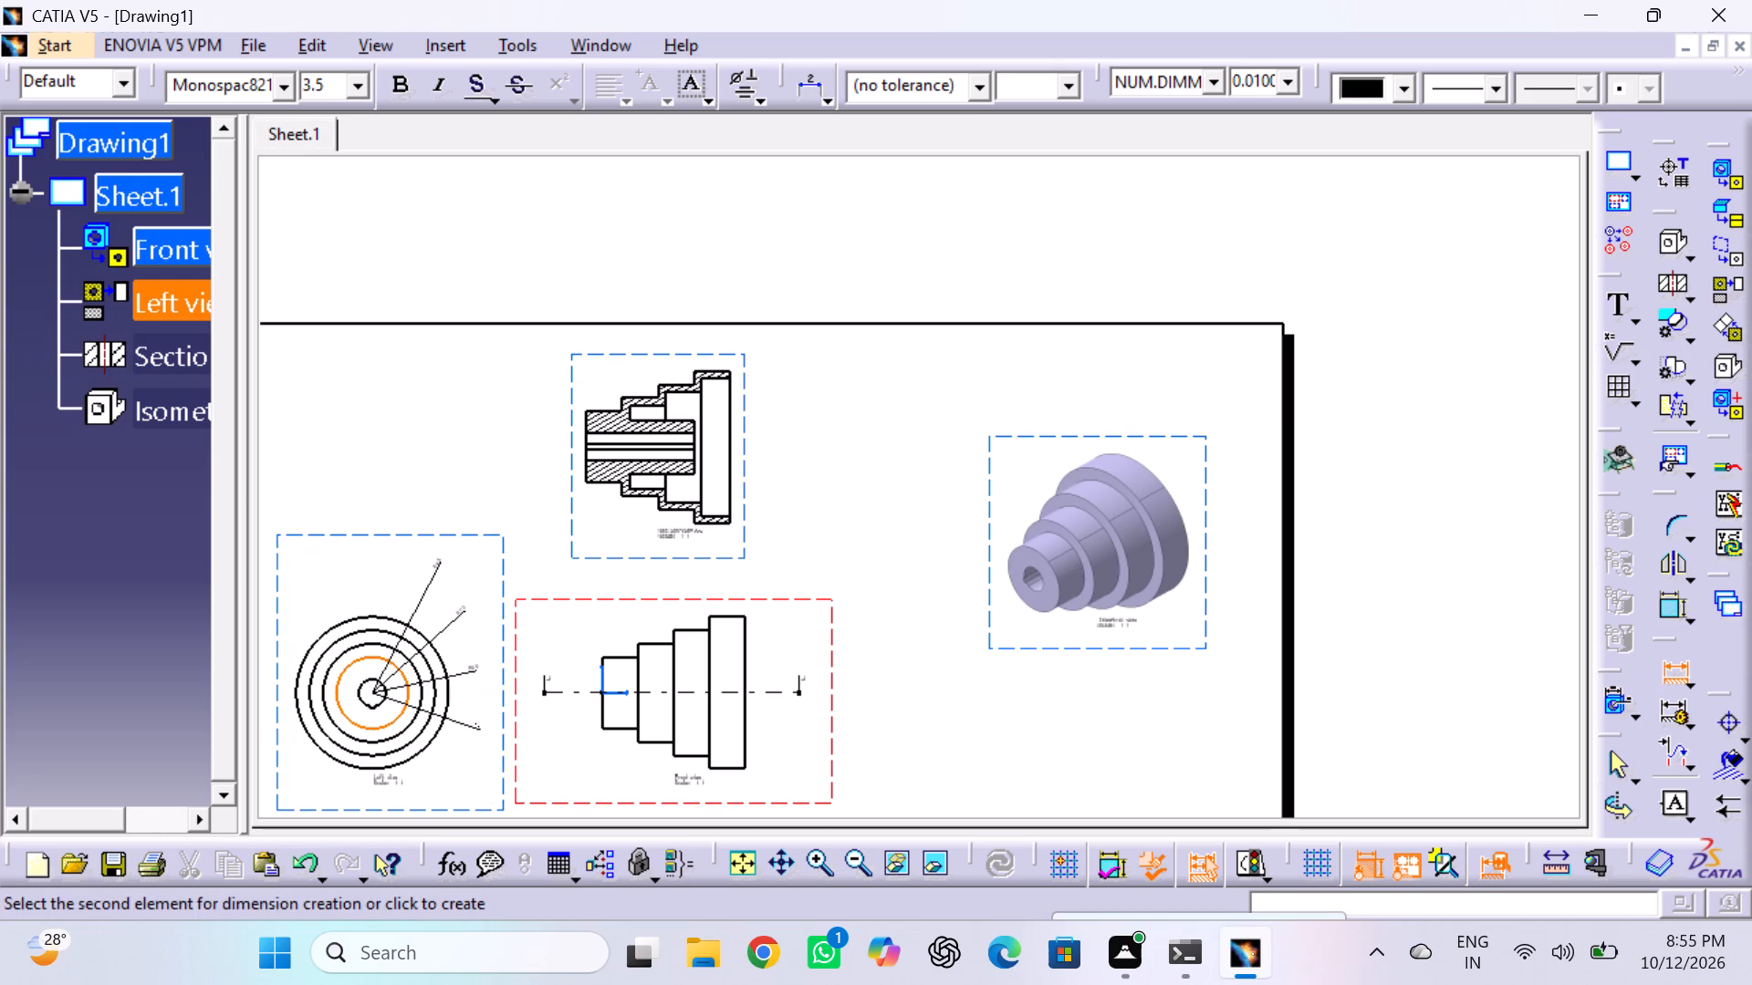
{"action": "left_click", "coordinate": [471, 726]}
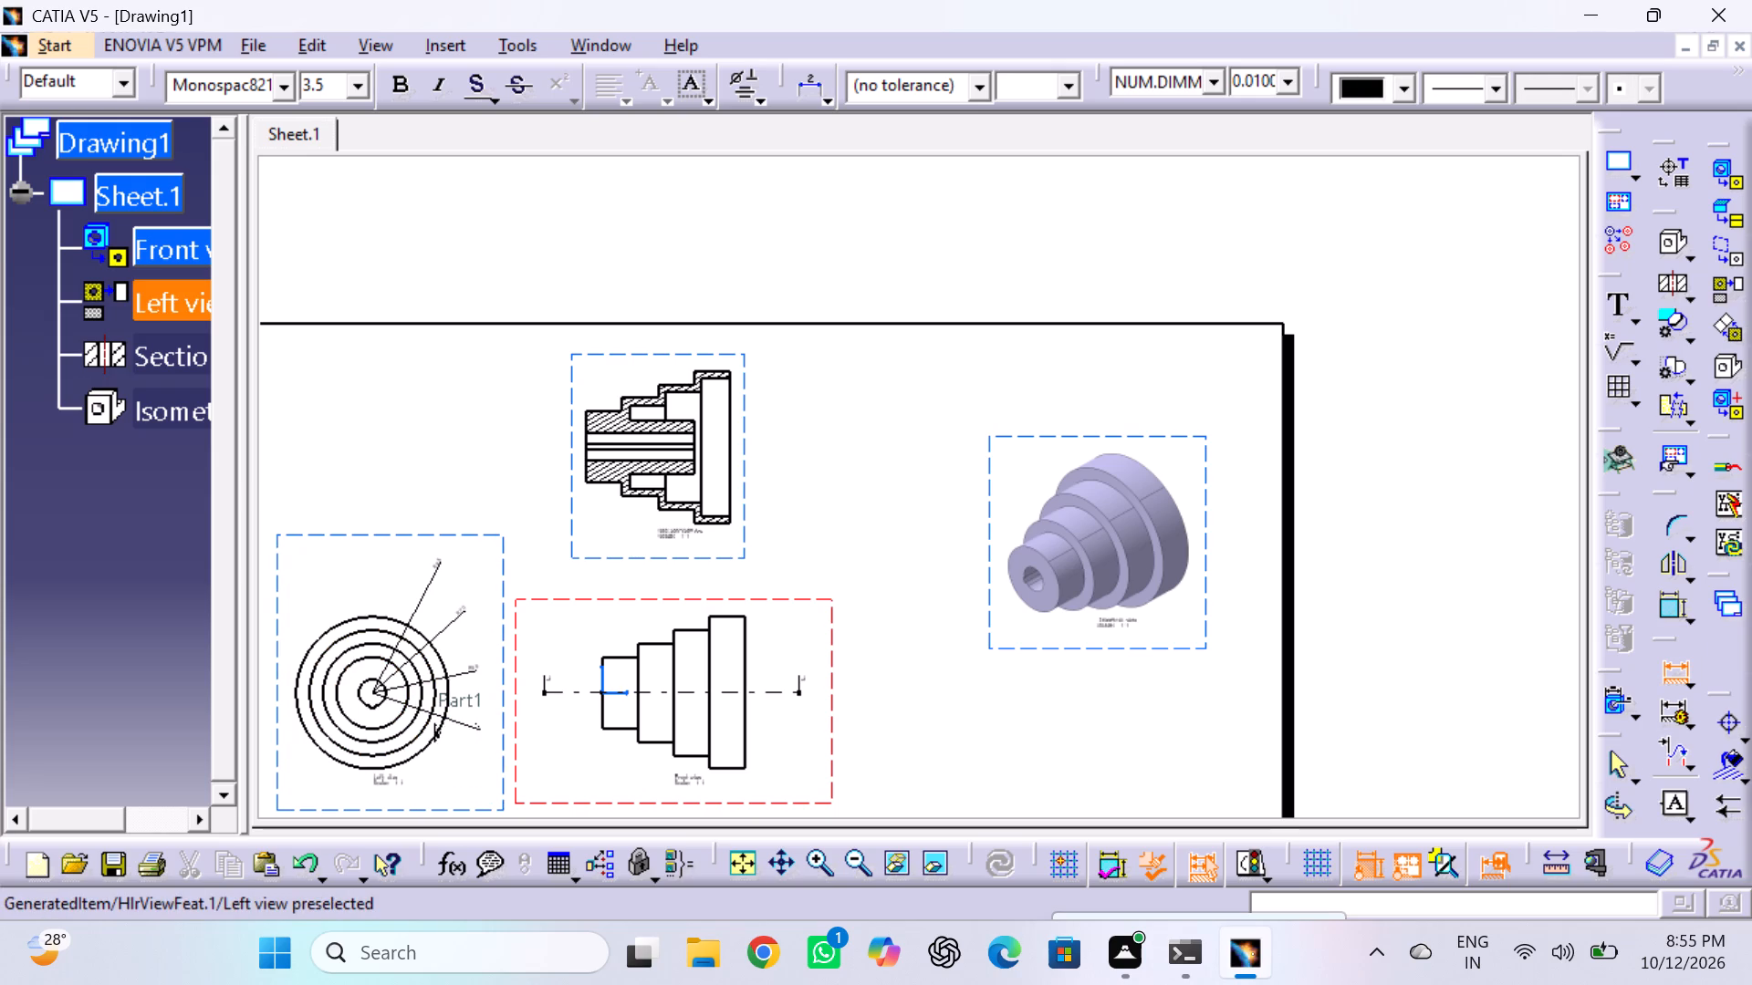
{"action": "double_click", "coordinate": [383, 703]}
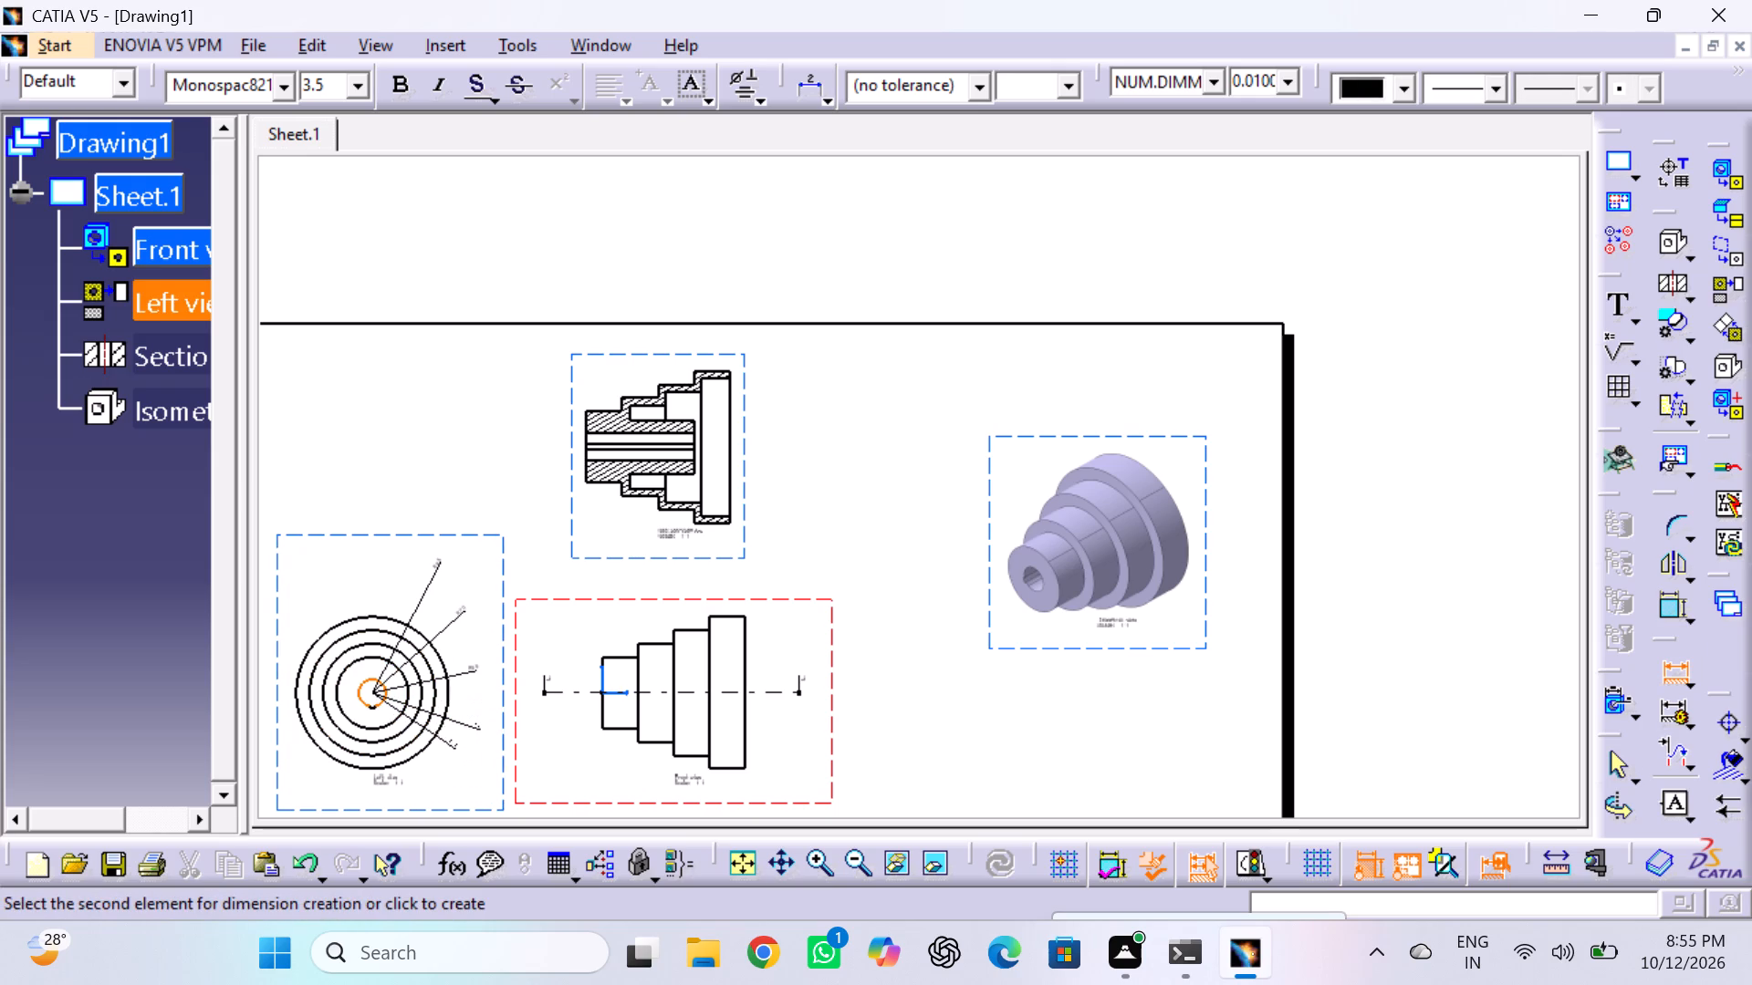
{"action": "left_click", "coordinate": [452, 745]}
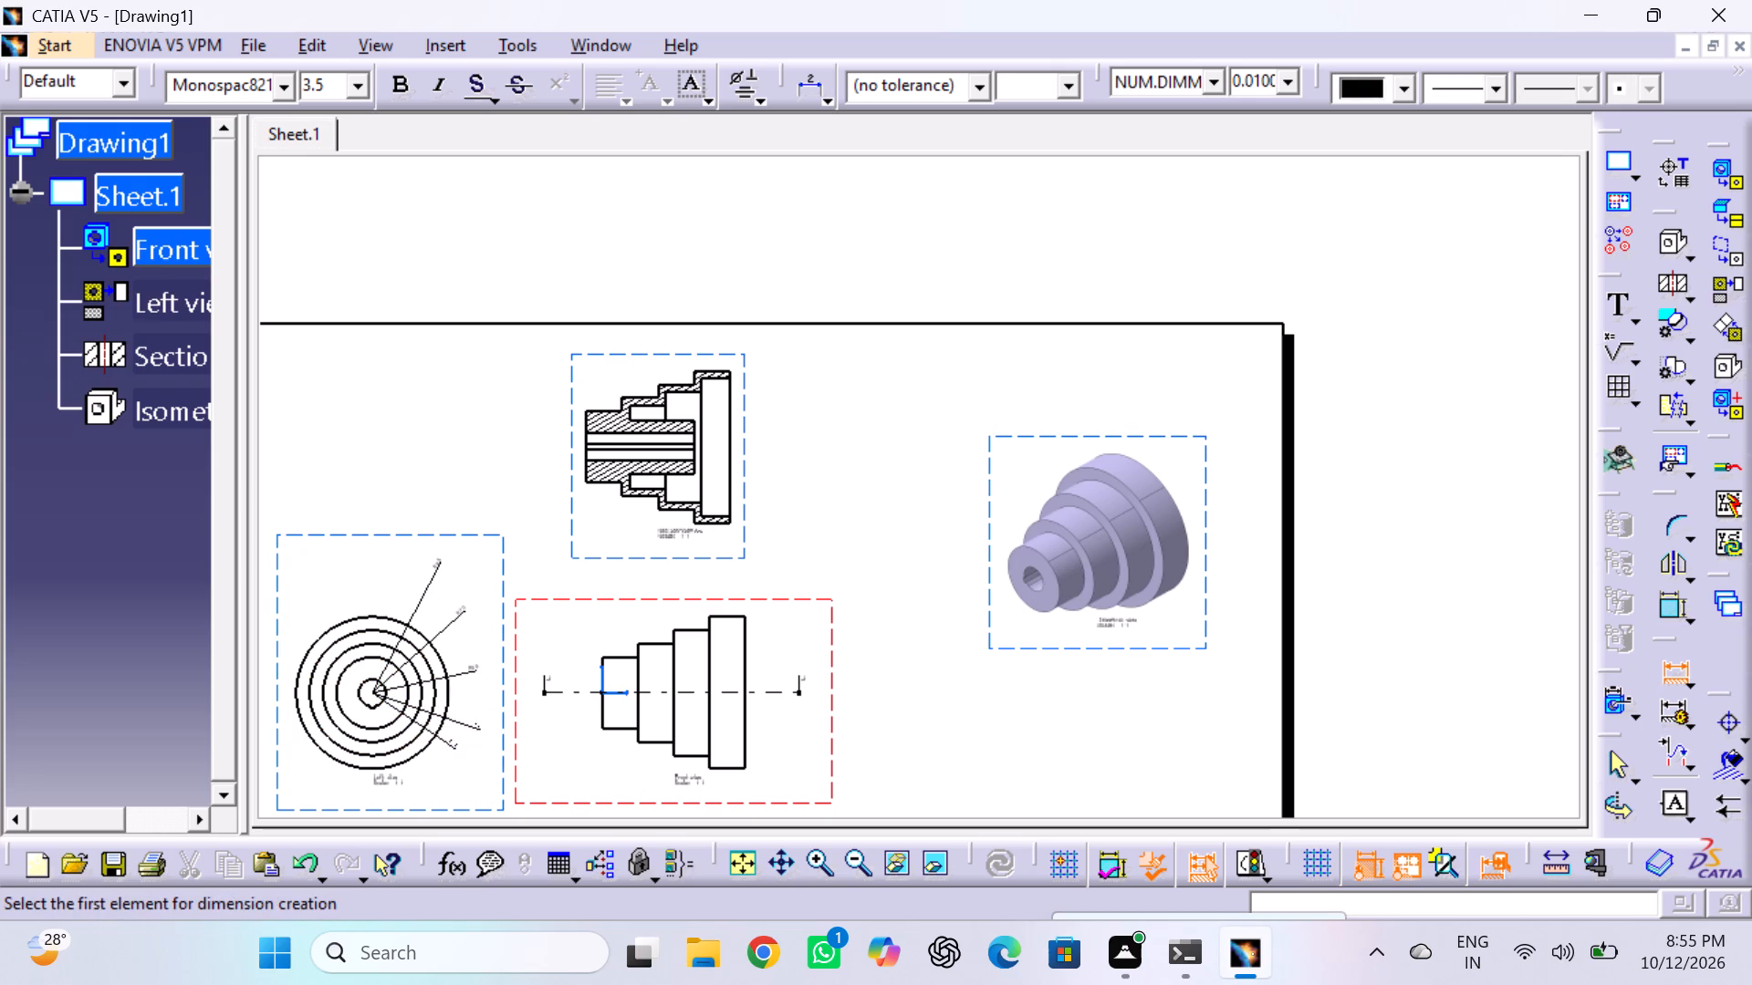
Dimension the keyway's width below the left view's circles and its depth beside the slot.
{"action": "triple_click", "coordinate": [815, 860]}
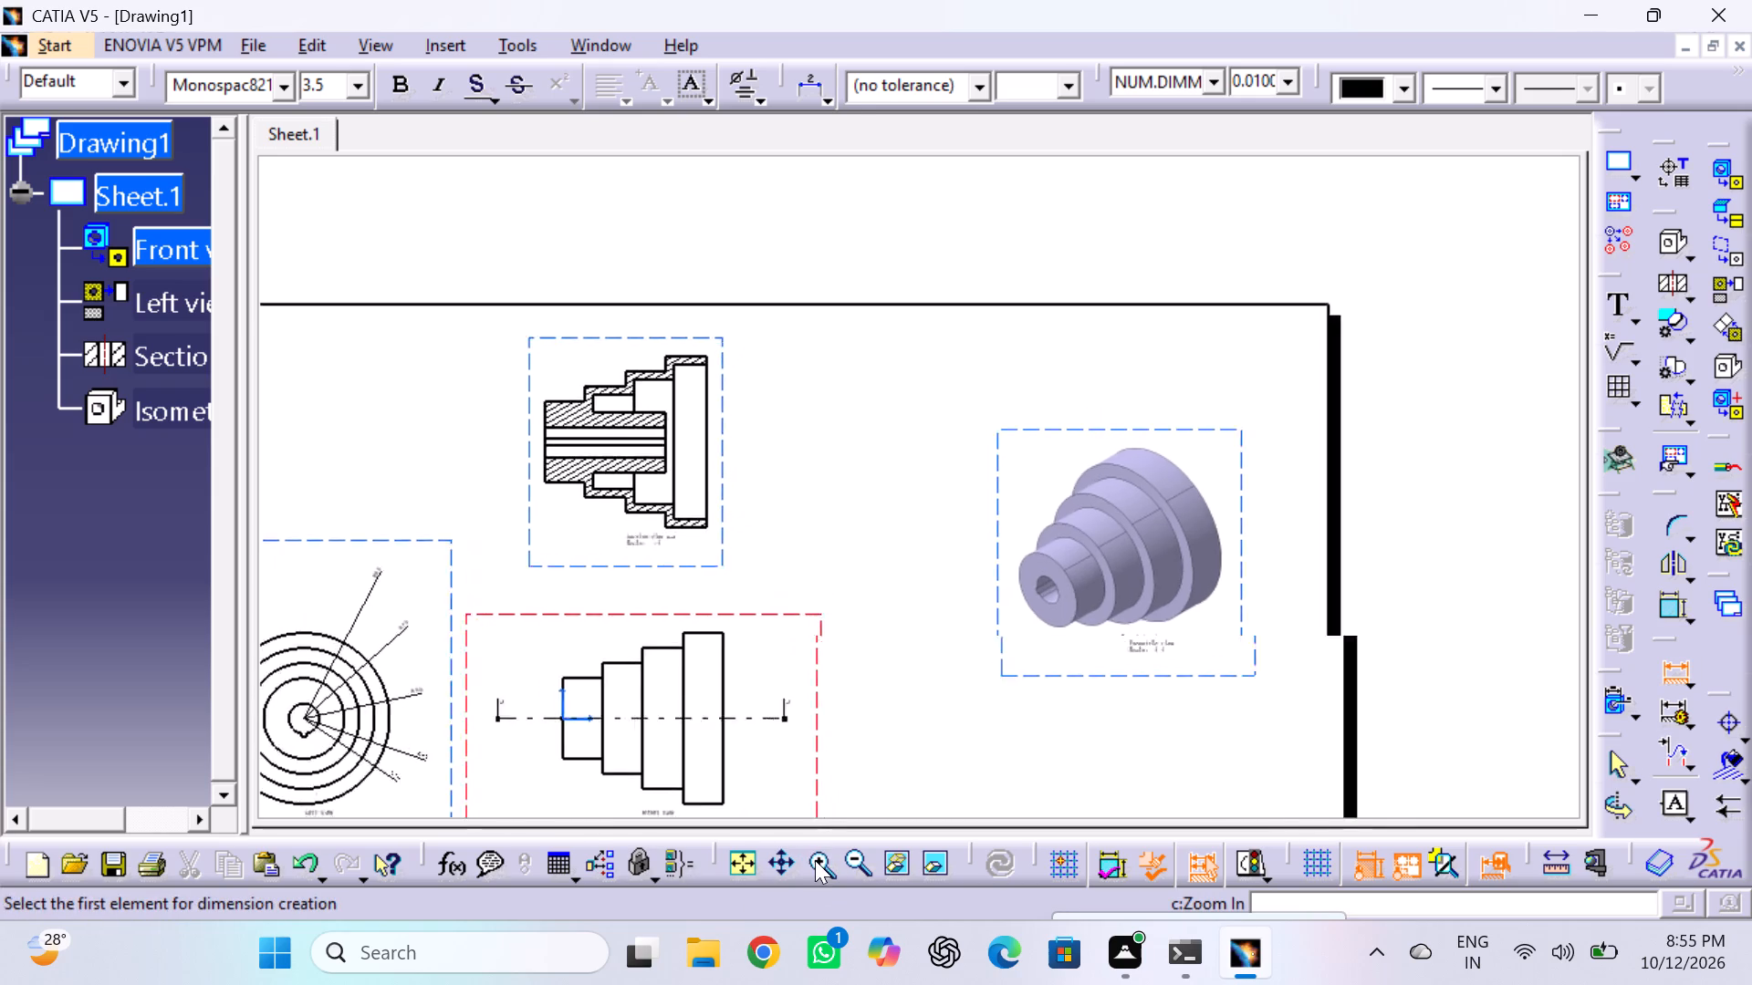
{"action": "triple_click", "coordinate": [815, 860]}
{"action": "left_click", "coordinate": [815, 860]}
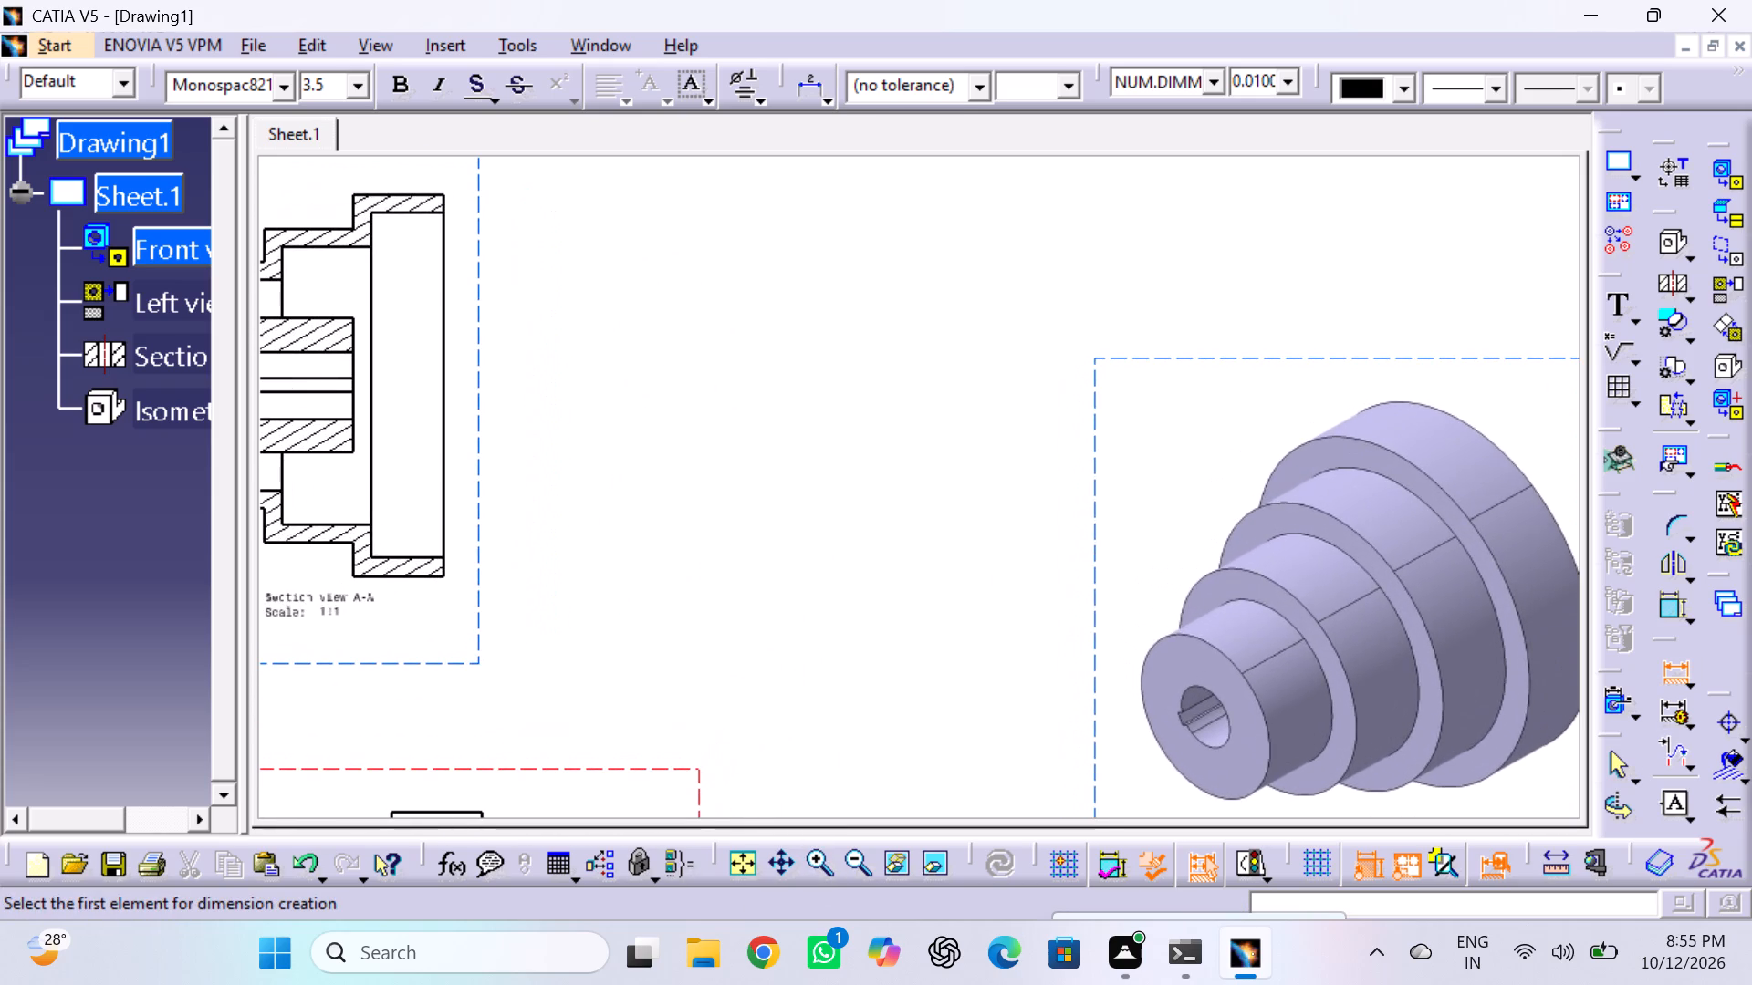
{"action": "middle_click_drag", "start_coordinate": [596, 669], "coordinate": [1330, 399]}
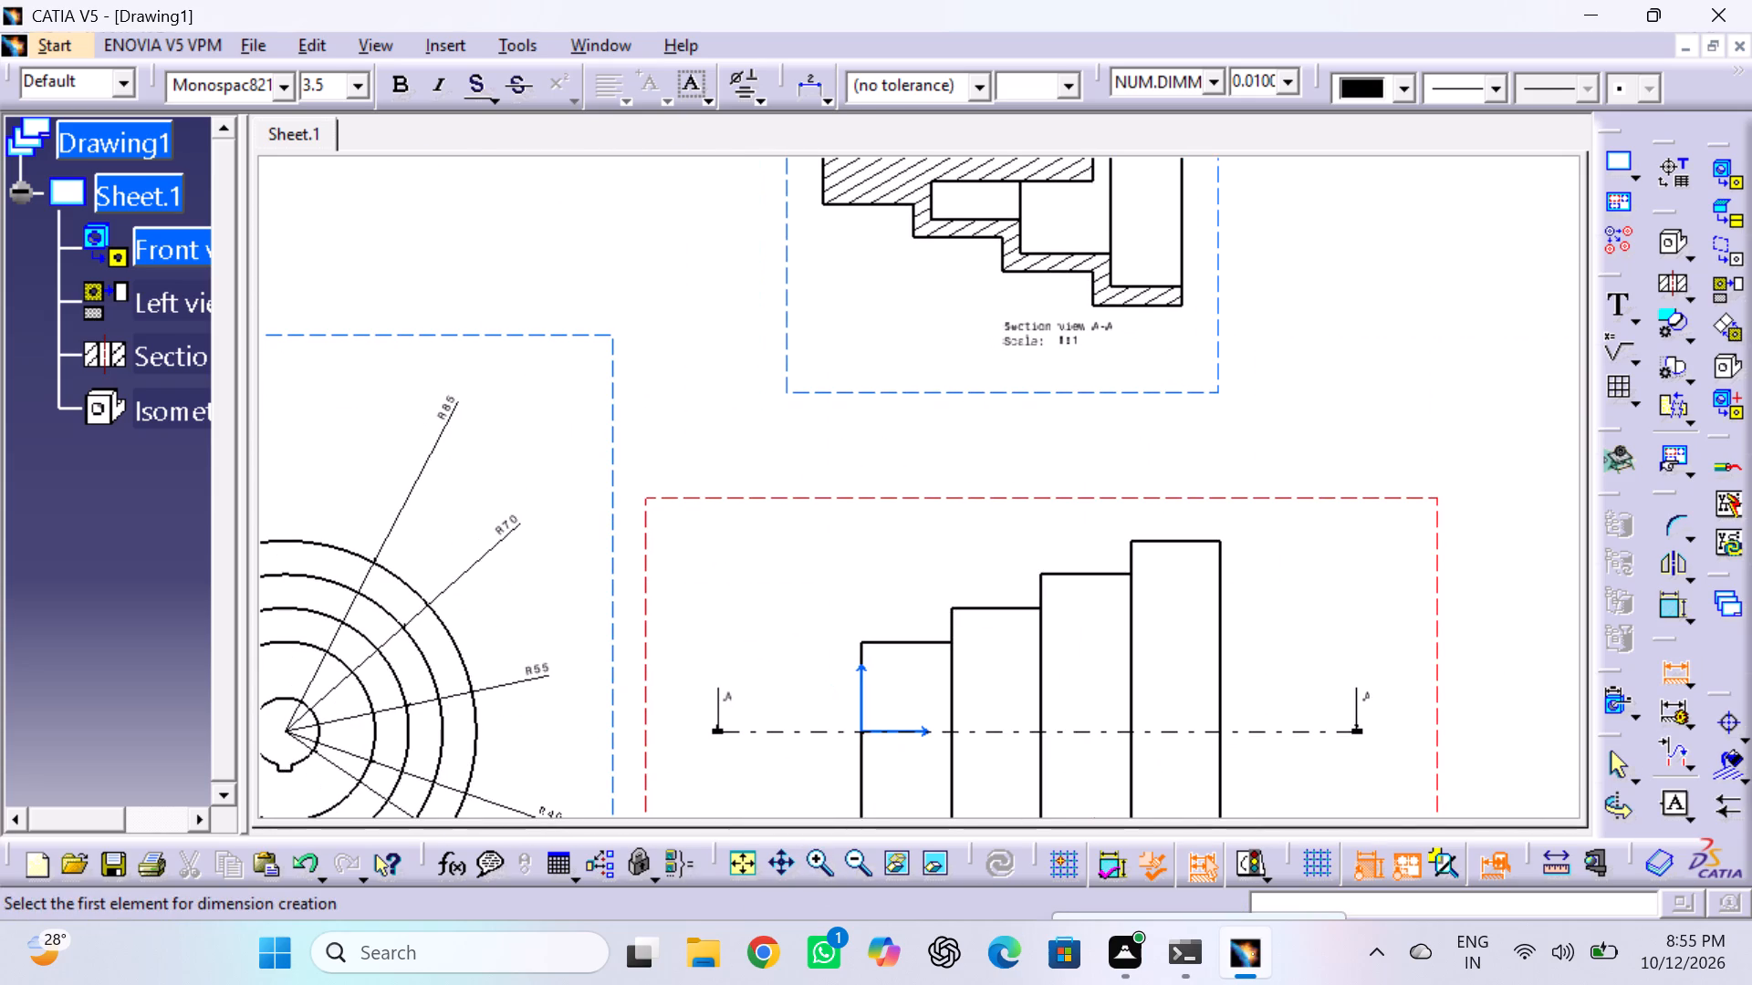
{"action": "middle_click_drag", "start_coordinate": [541, 498], "coordinate": [875, 333]}
{"action": "middle_click_drag", "start_coordinate": [875, 333], "coordinate": [912, 244]}
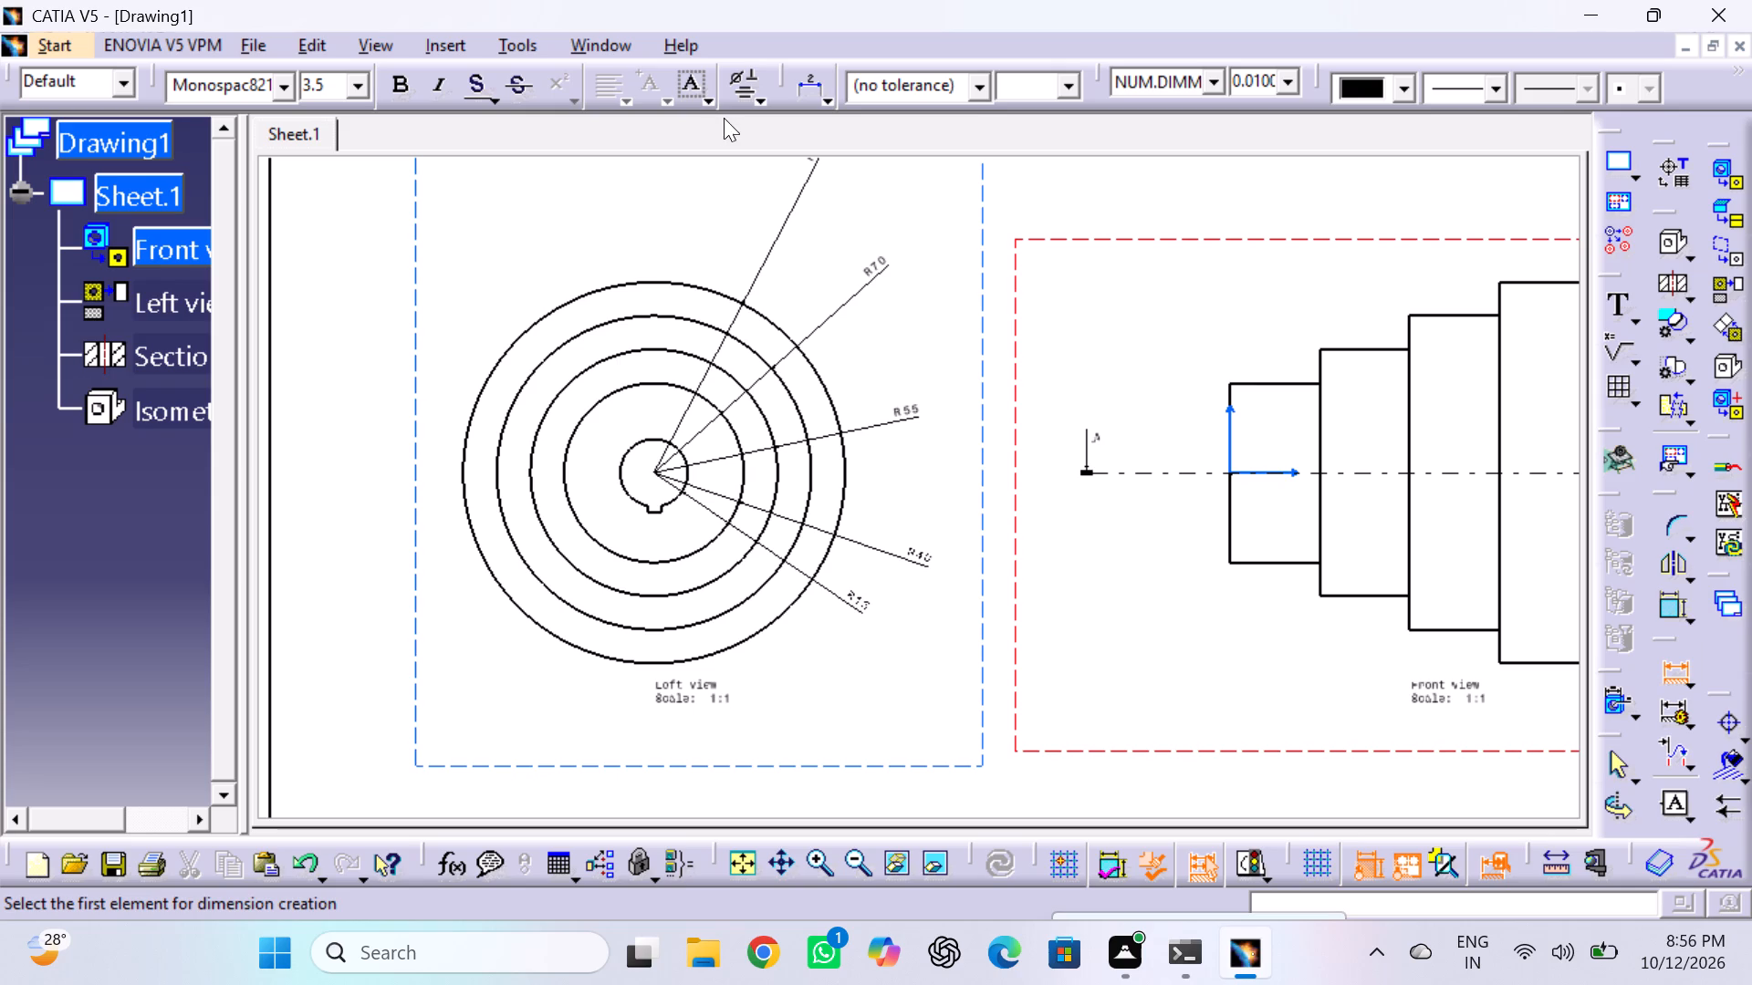
{"action": "left_click", "coordinate": [657, 513]}
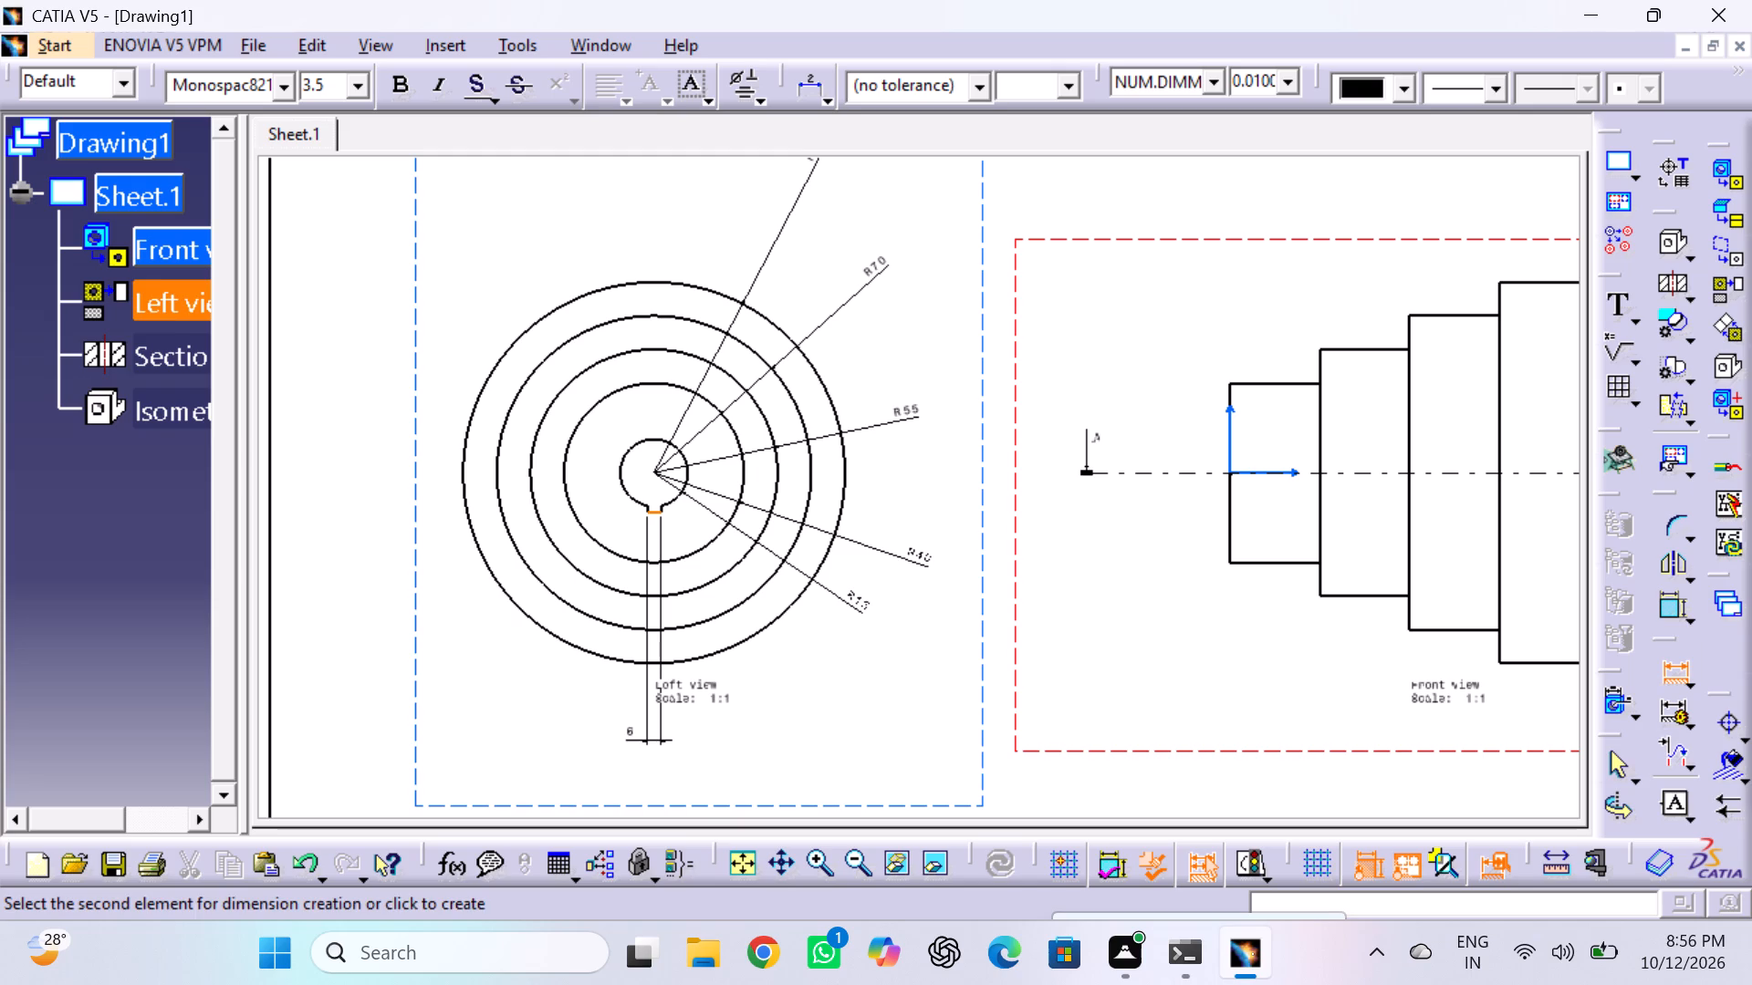
{"action": "double_click", "coordinate": [625, 739]}
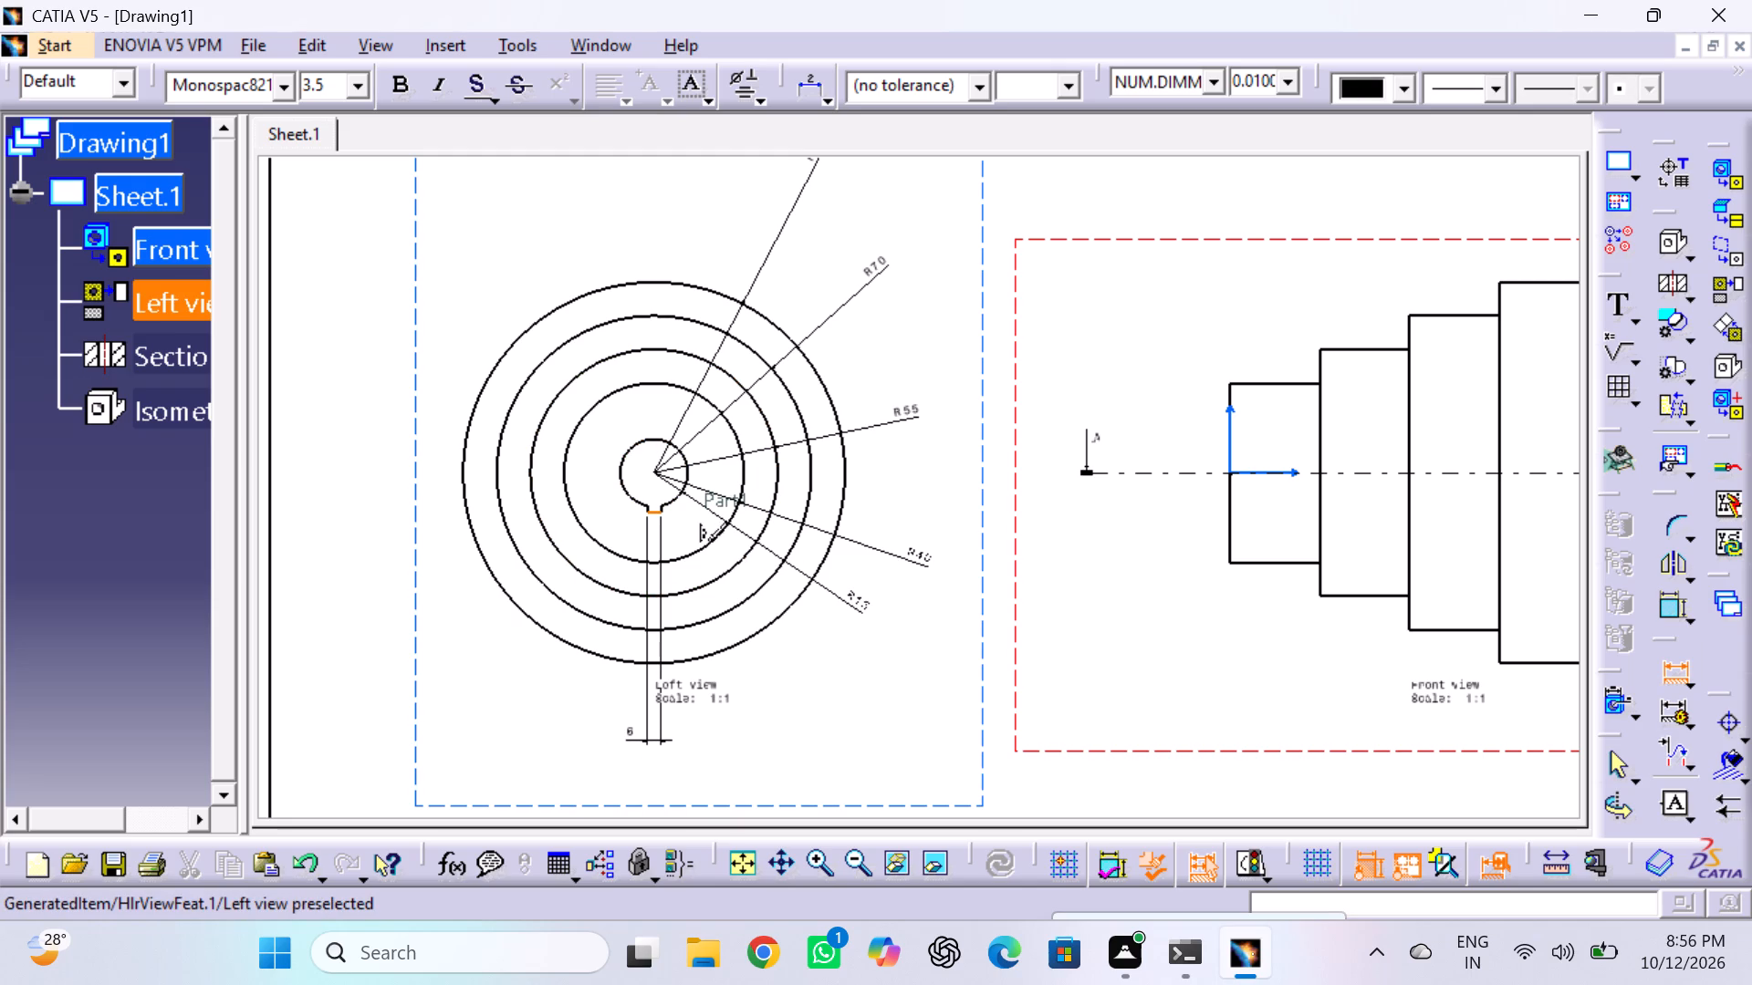
{"action": "triple_click", "coordinate": [818, 852]}
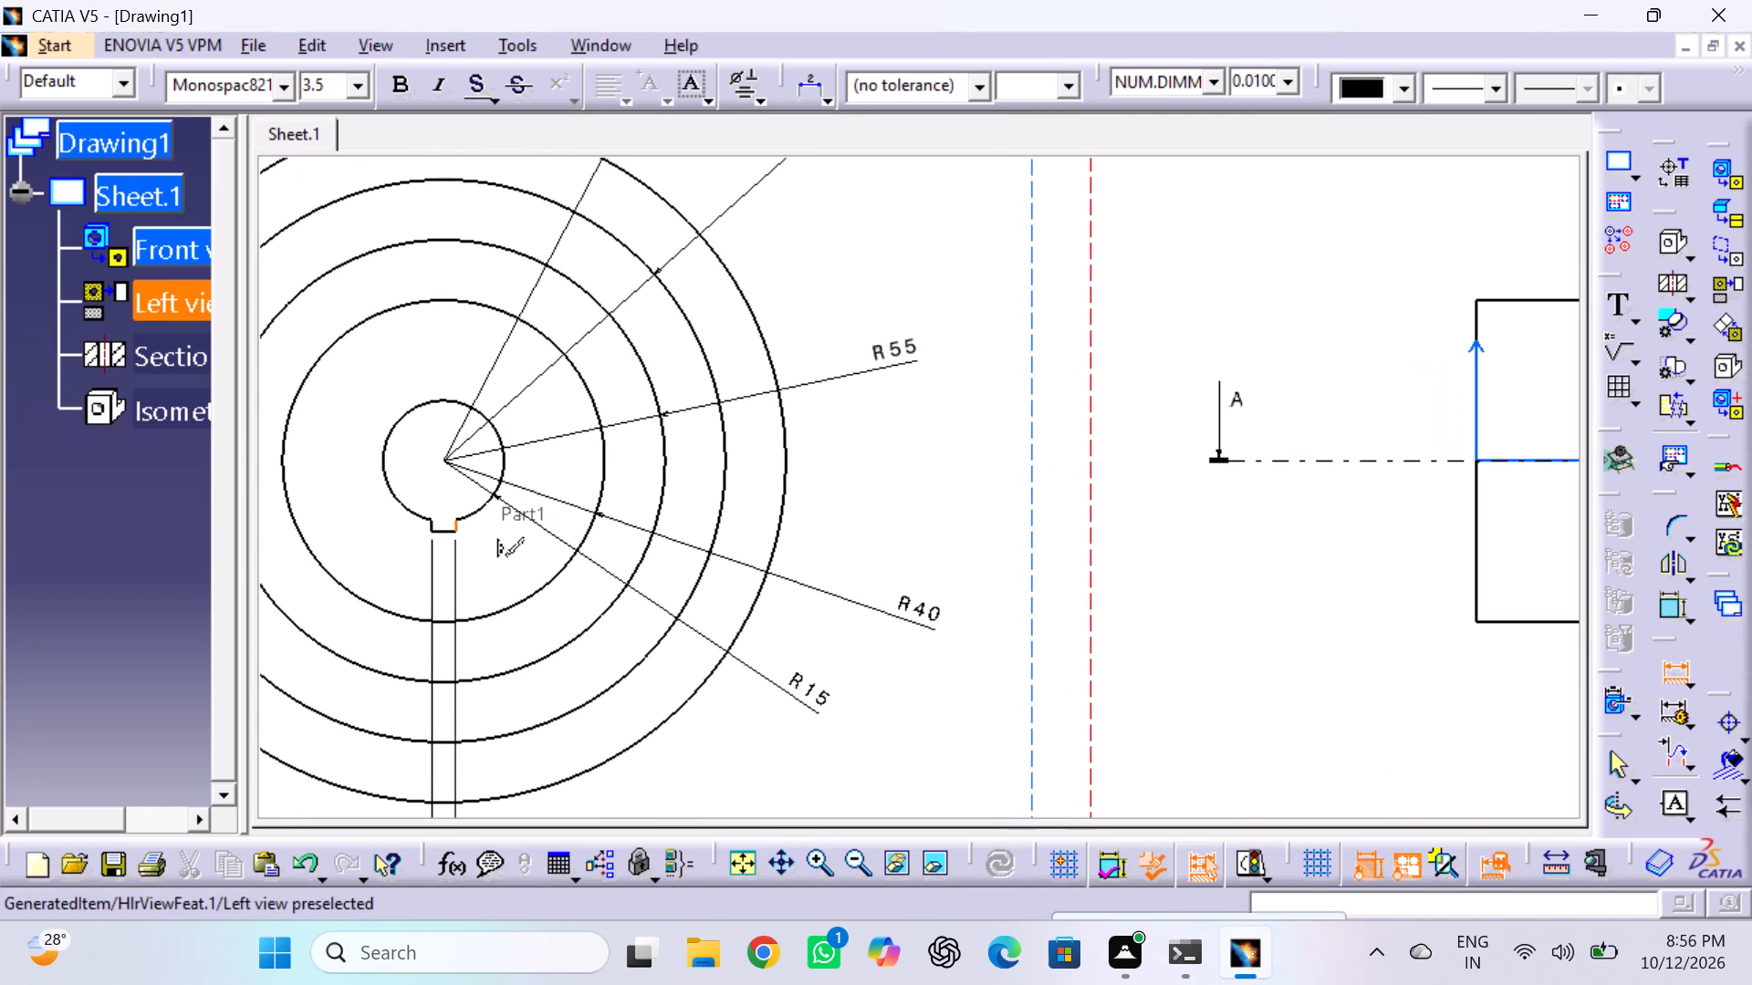
{"action": "left_click", "coordinate": [454, 524]}
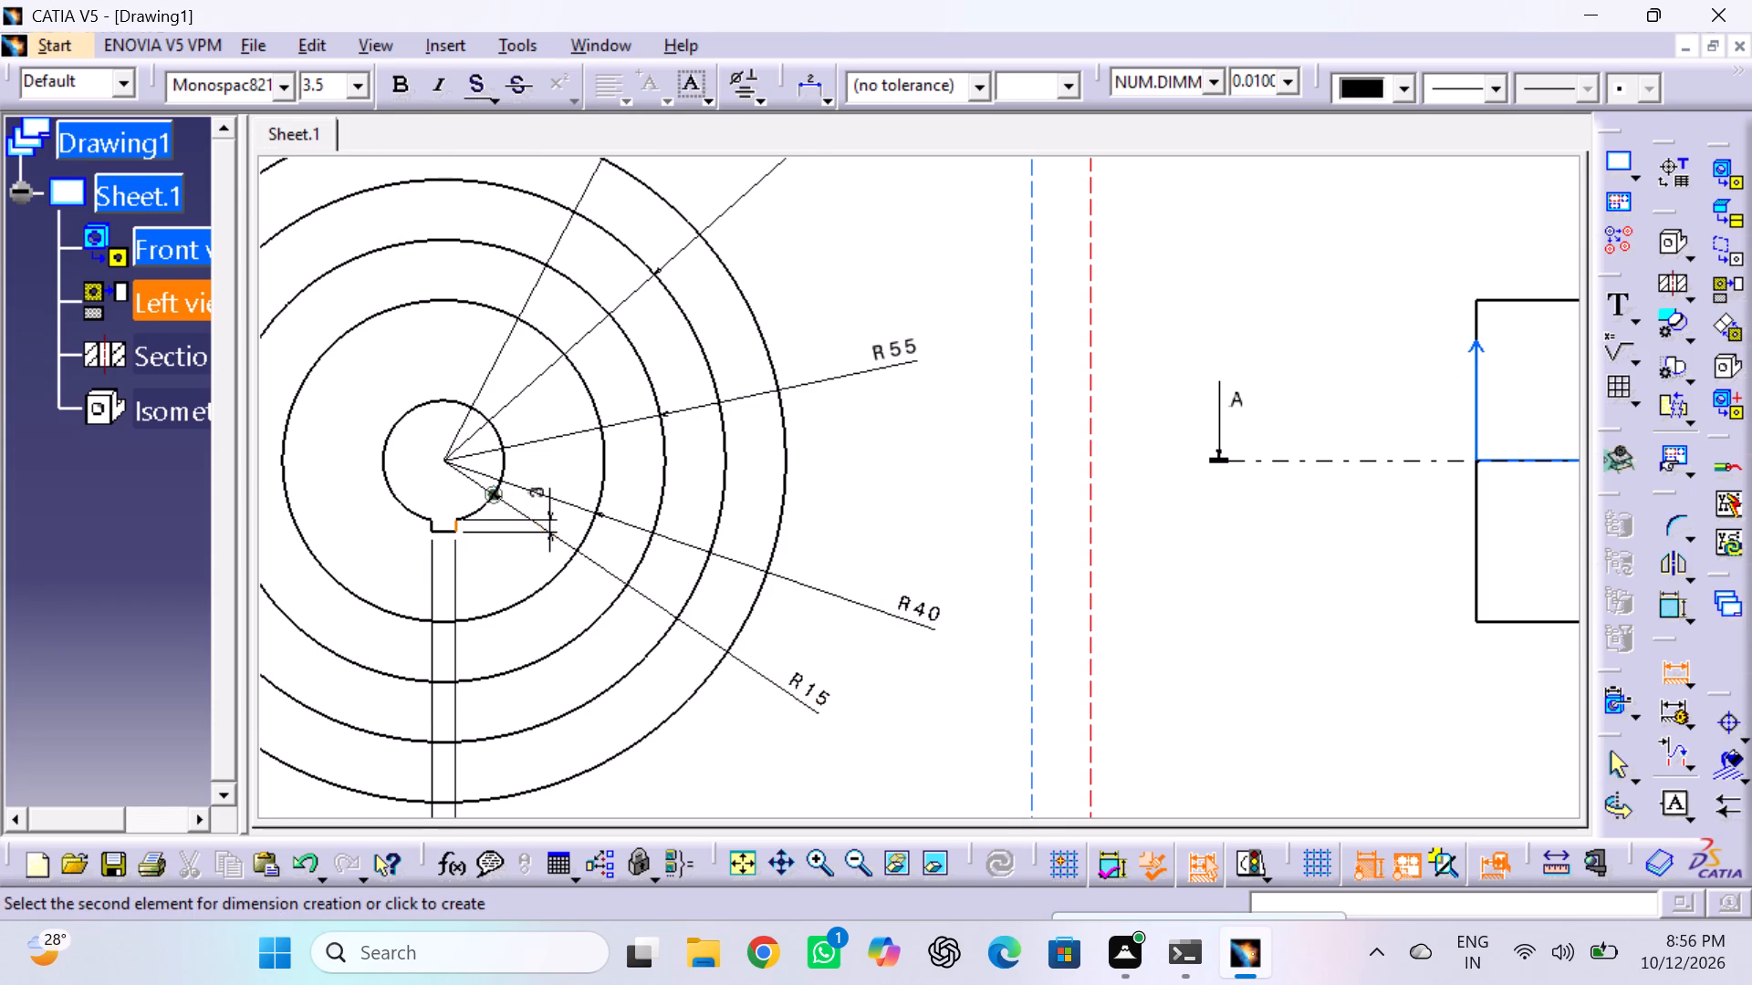
{"action": "left_click", "coordinate": [511, 538]}
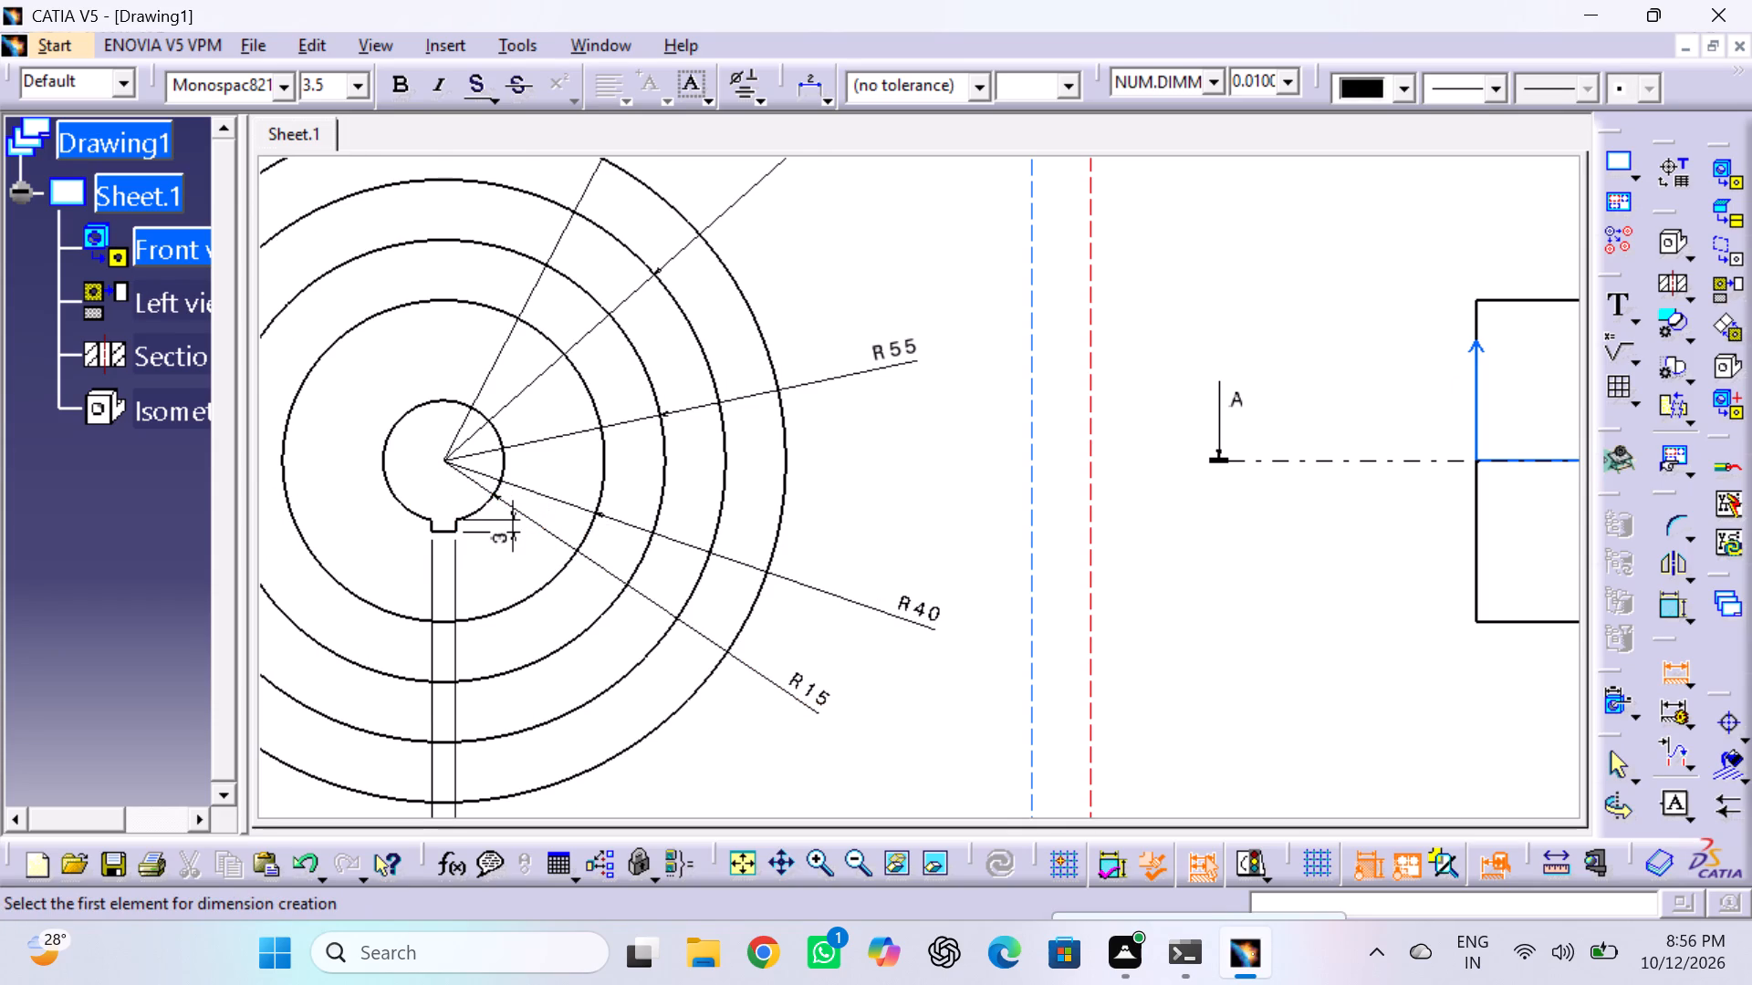
Dimension the lengths of the smallest step and the adjacent second step along the front view's lower edge.
{"action": "scroll", "coordinate": [832, 426], "scroll_direction": "up", "scroll_amount": 1}
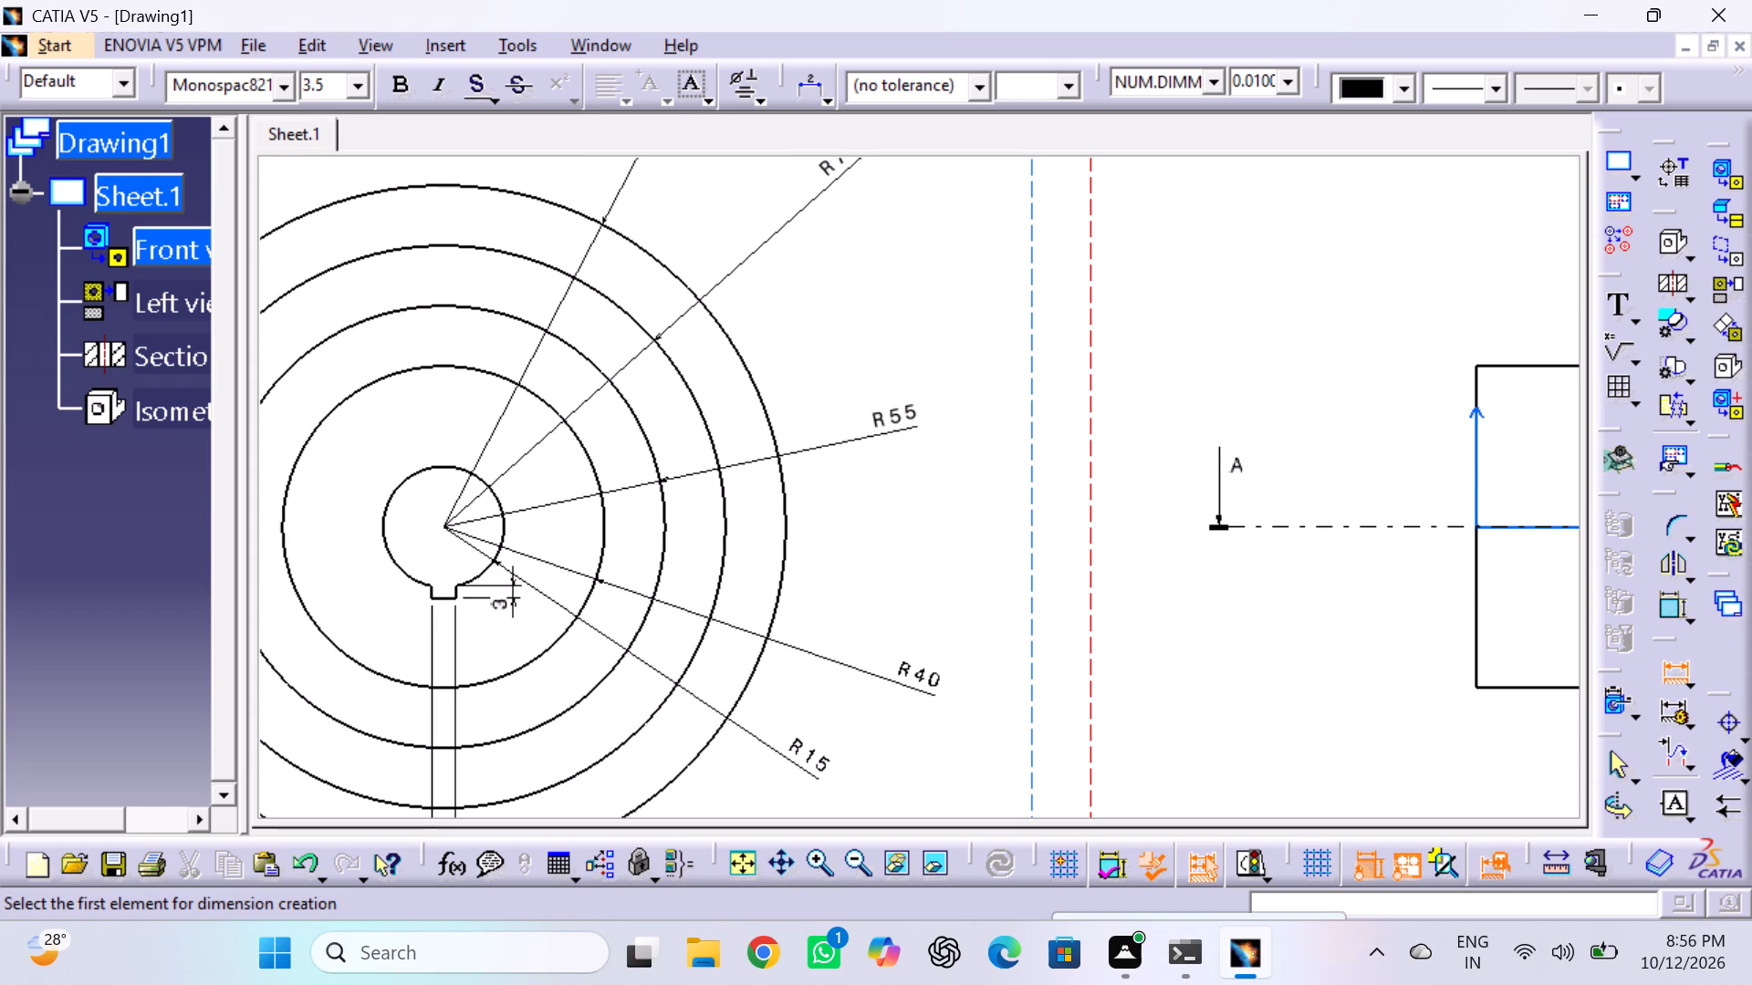
{"action": "left_click", "coordinate": [857, 850]}
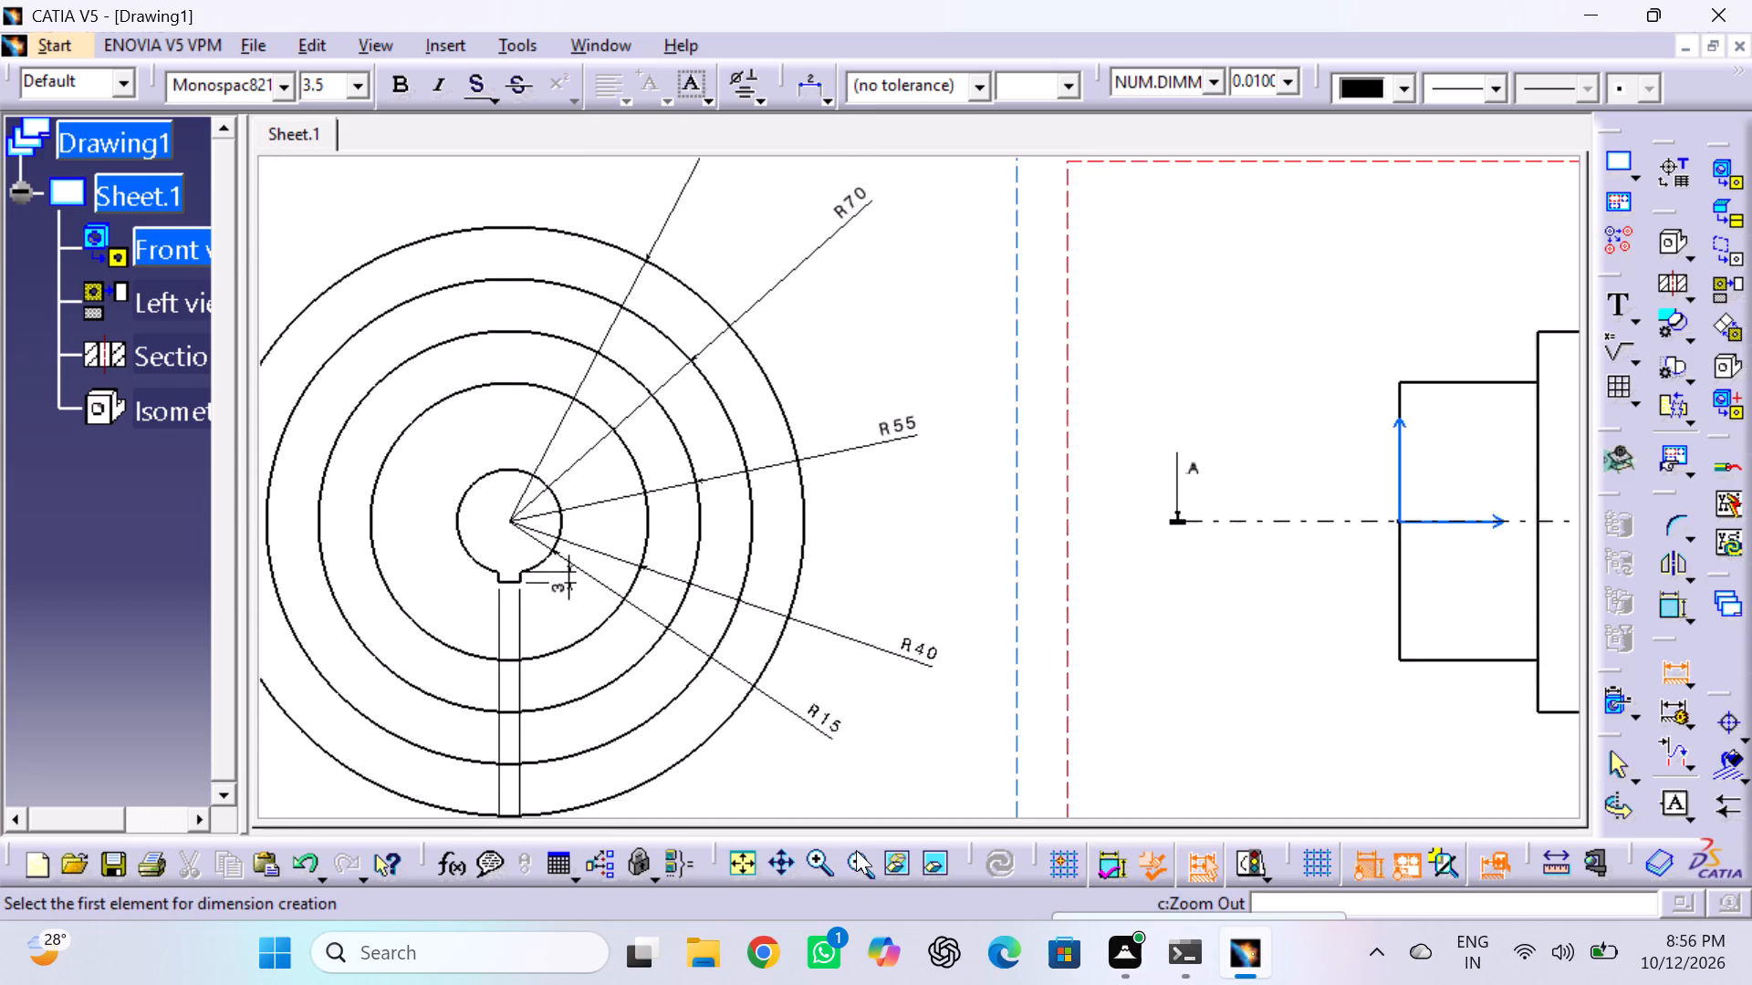
{"action": "middle_click_drag", "start_coordinate": [1321, 684], "coordinate": [1309, 687]}
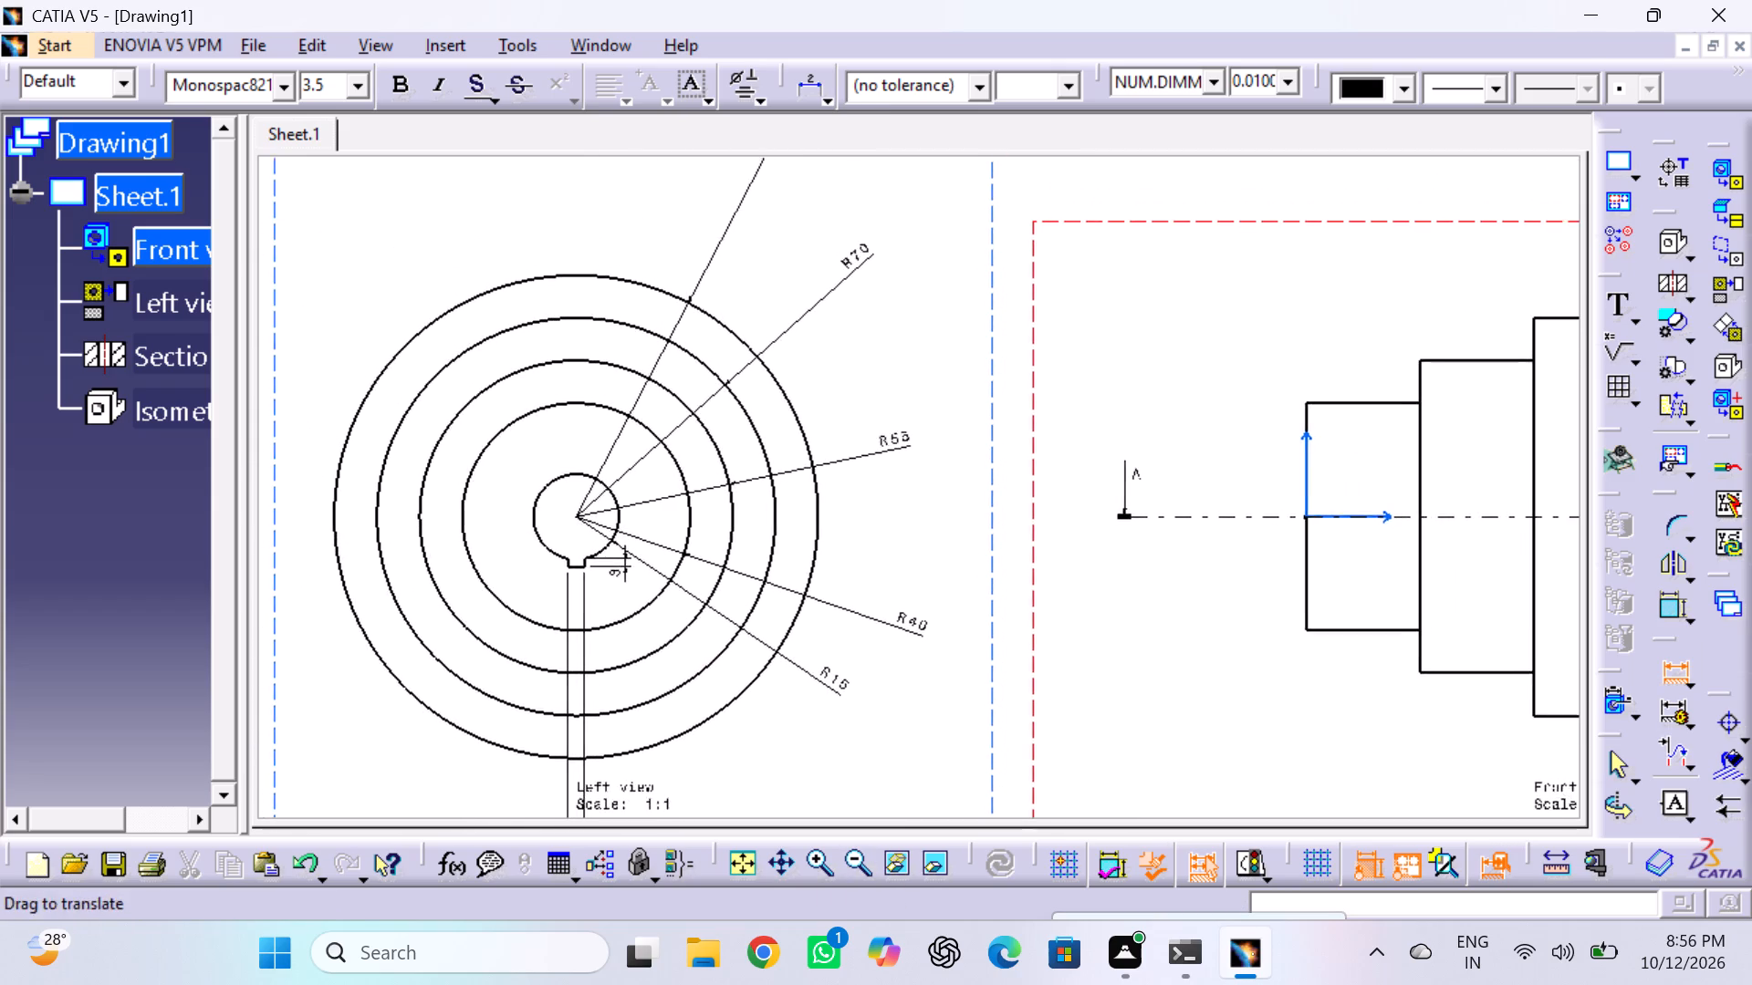
{"action": "middle_click_drag", "start_coordinate": [1309, 687], "coordinate": [801, 604]}
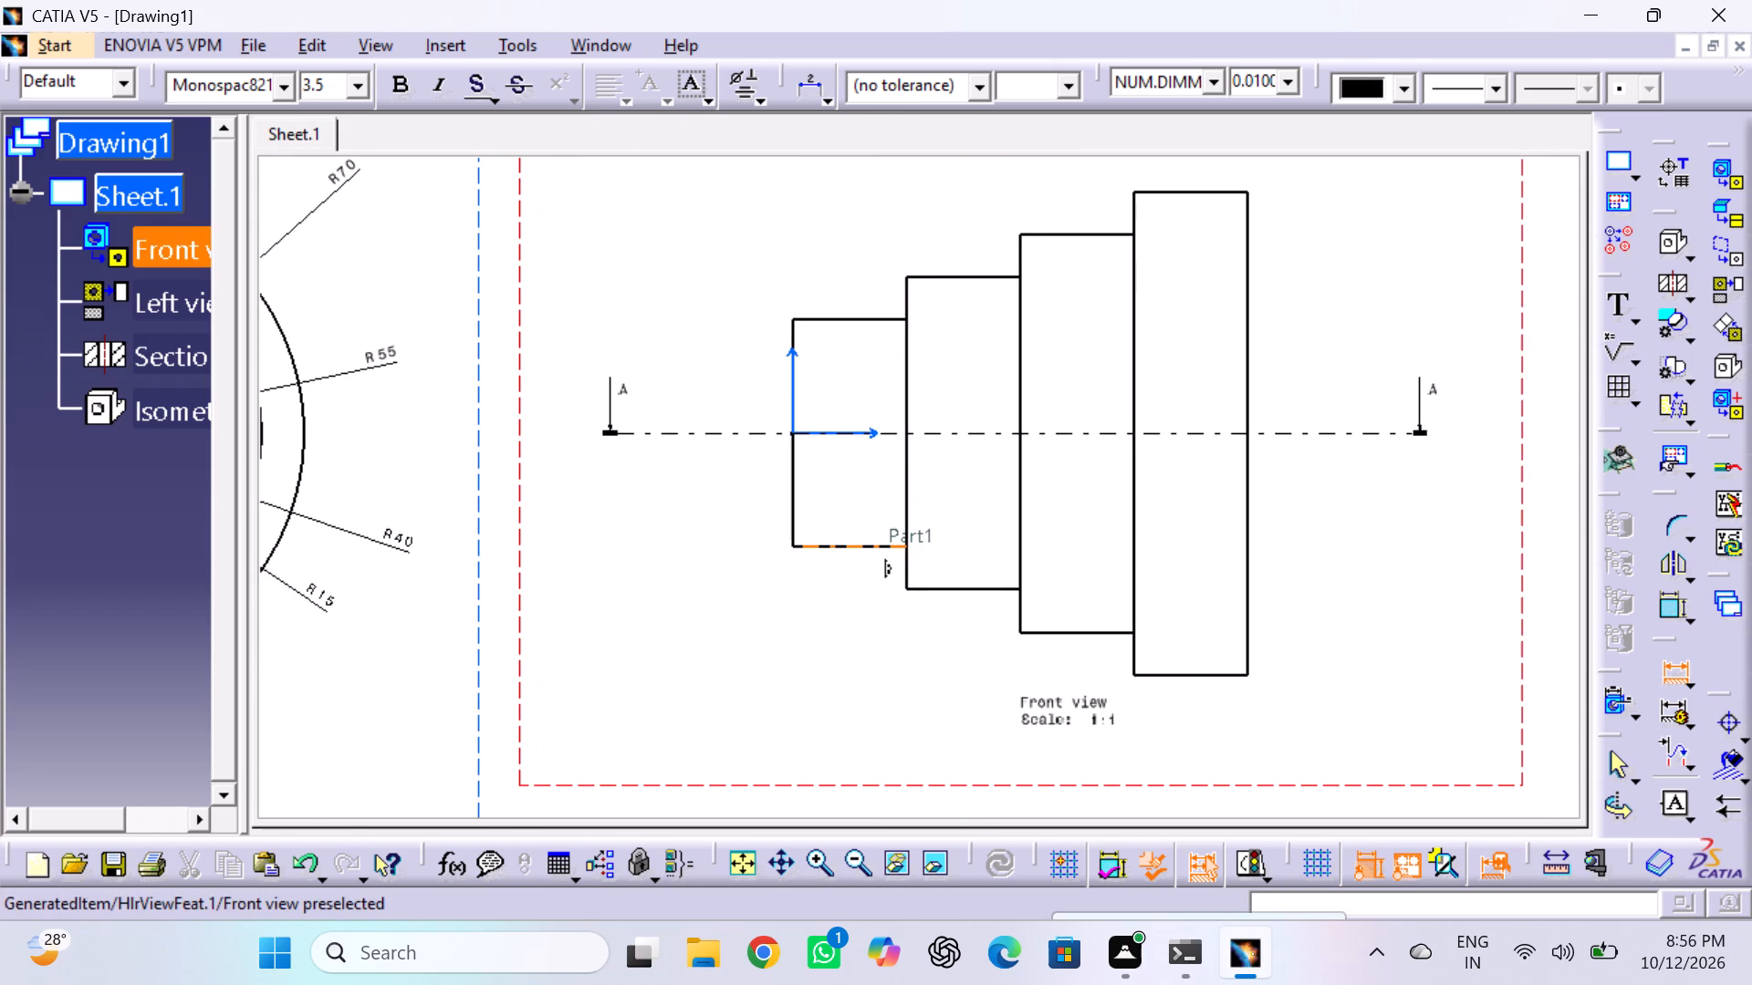
{"action": "left_click", "coordinate": [845, 544]}
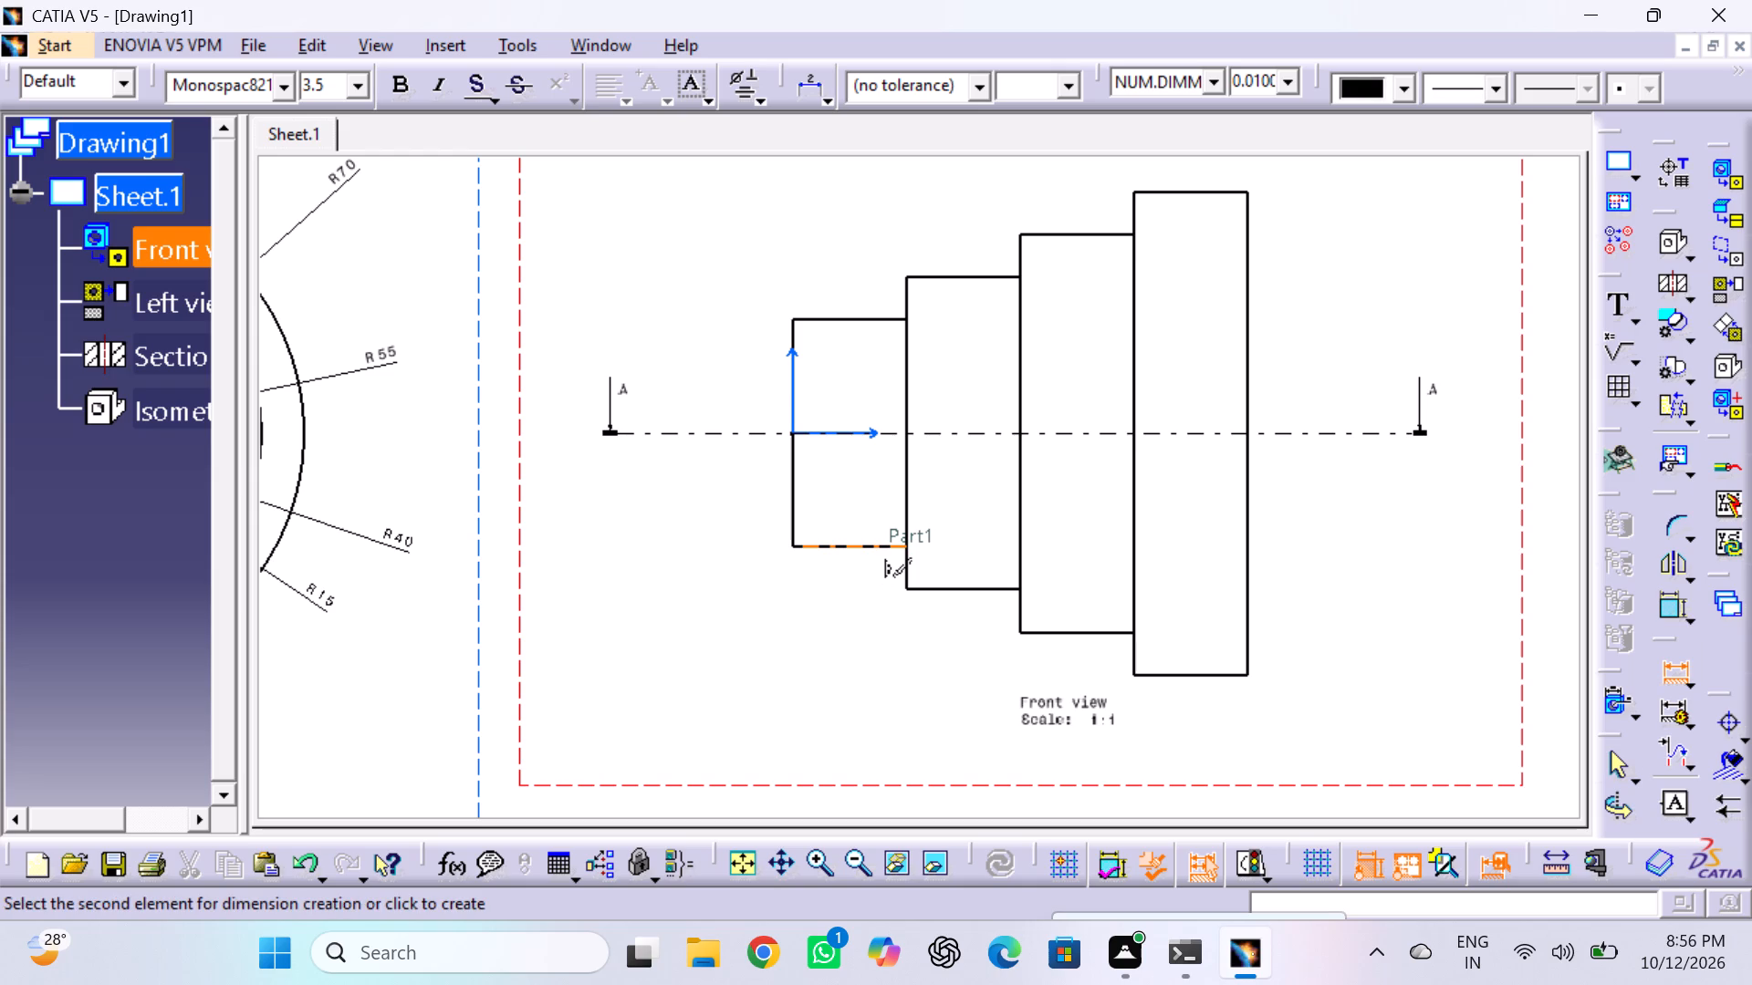
{"action": "left_click", "coordinate": [852, 631]}
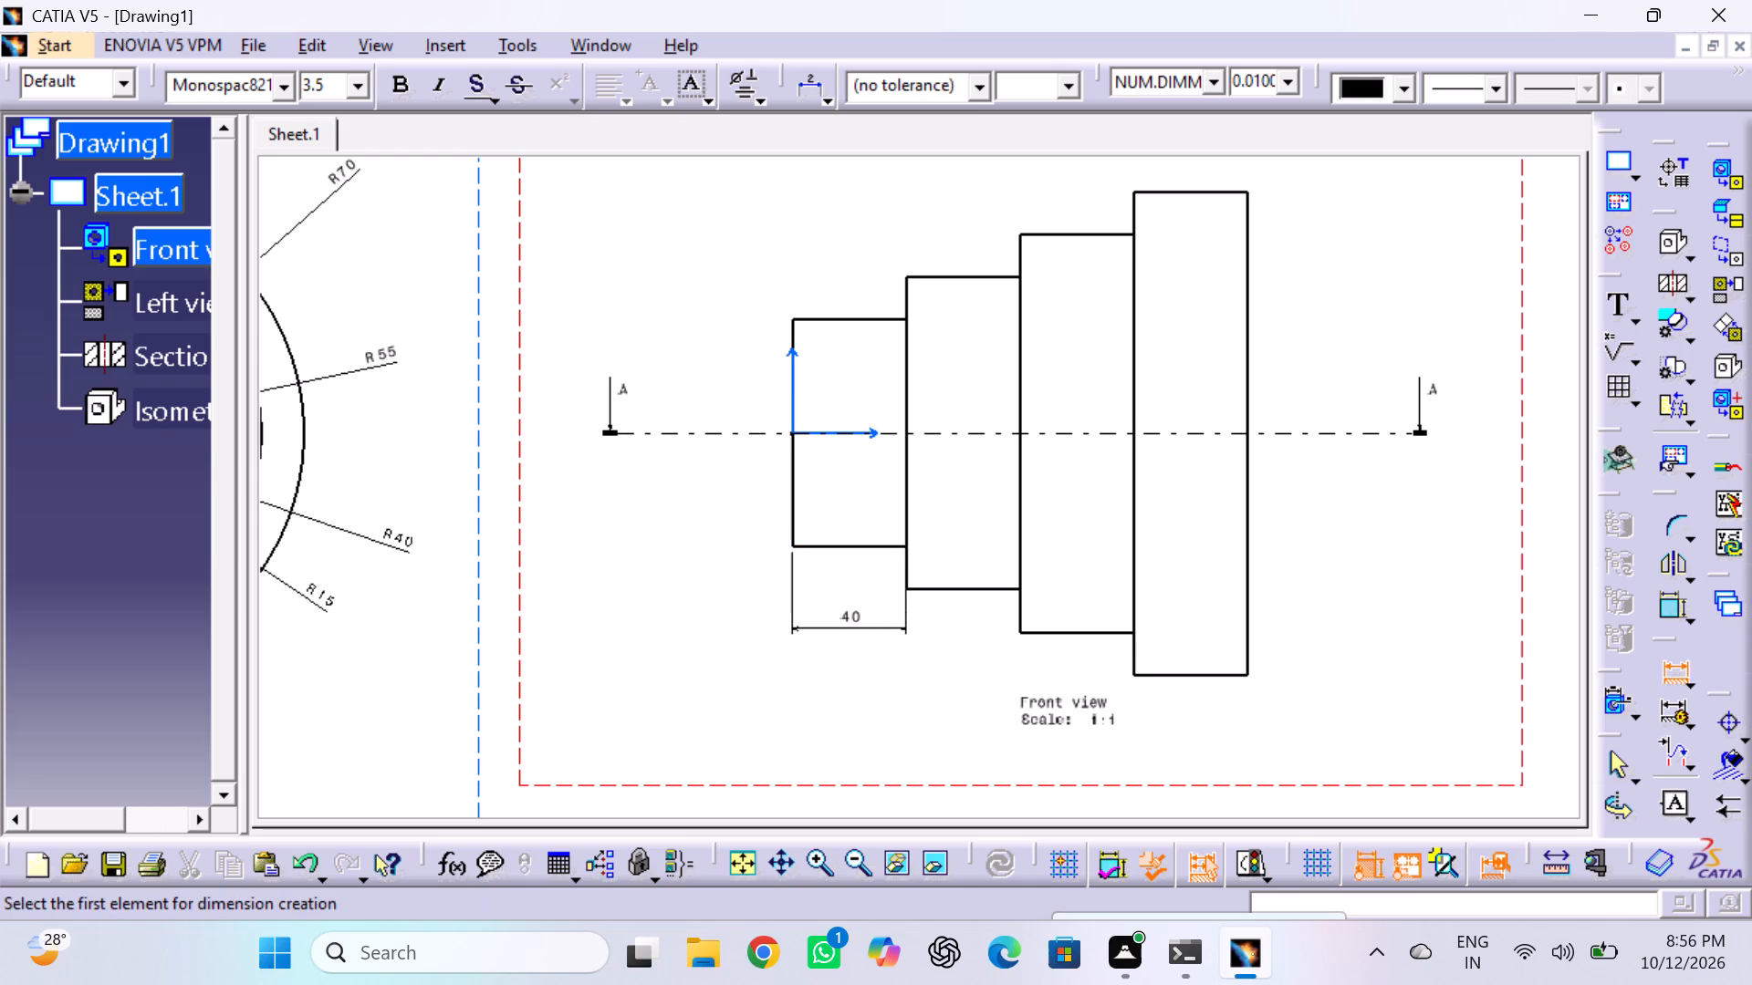
{"action": "left_click", "coordinate": [958, 588]}
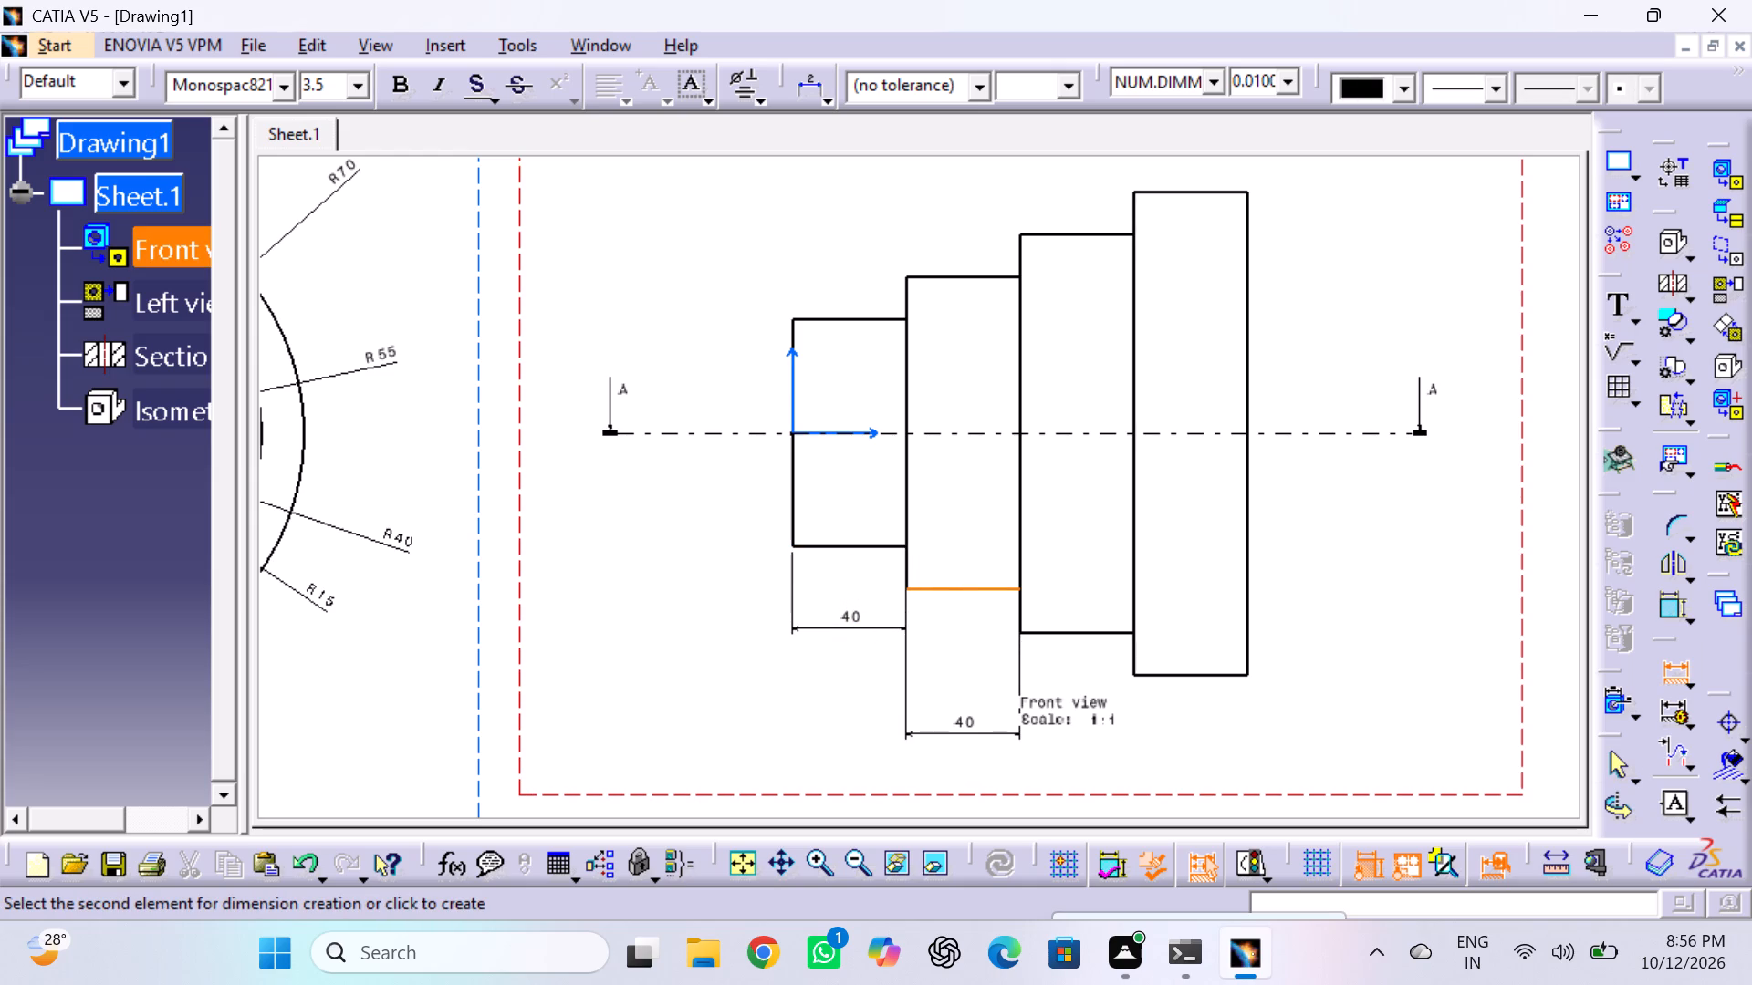
{"action": "left_click", "coordinate": [976, 734]}
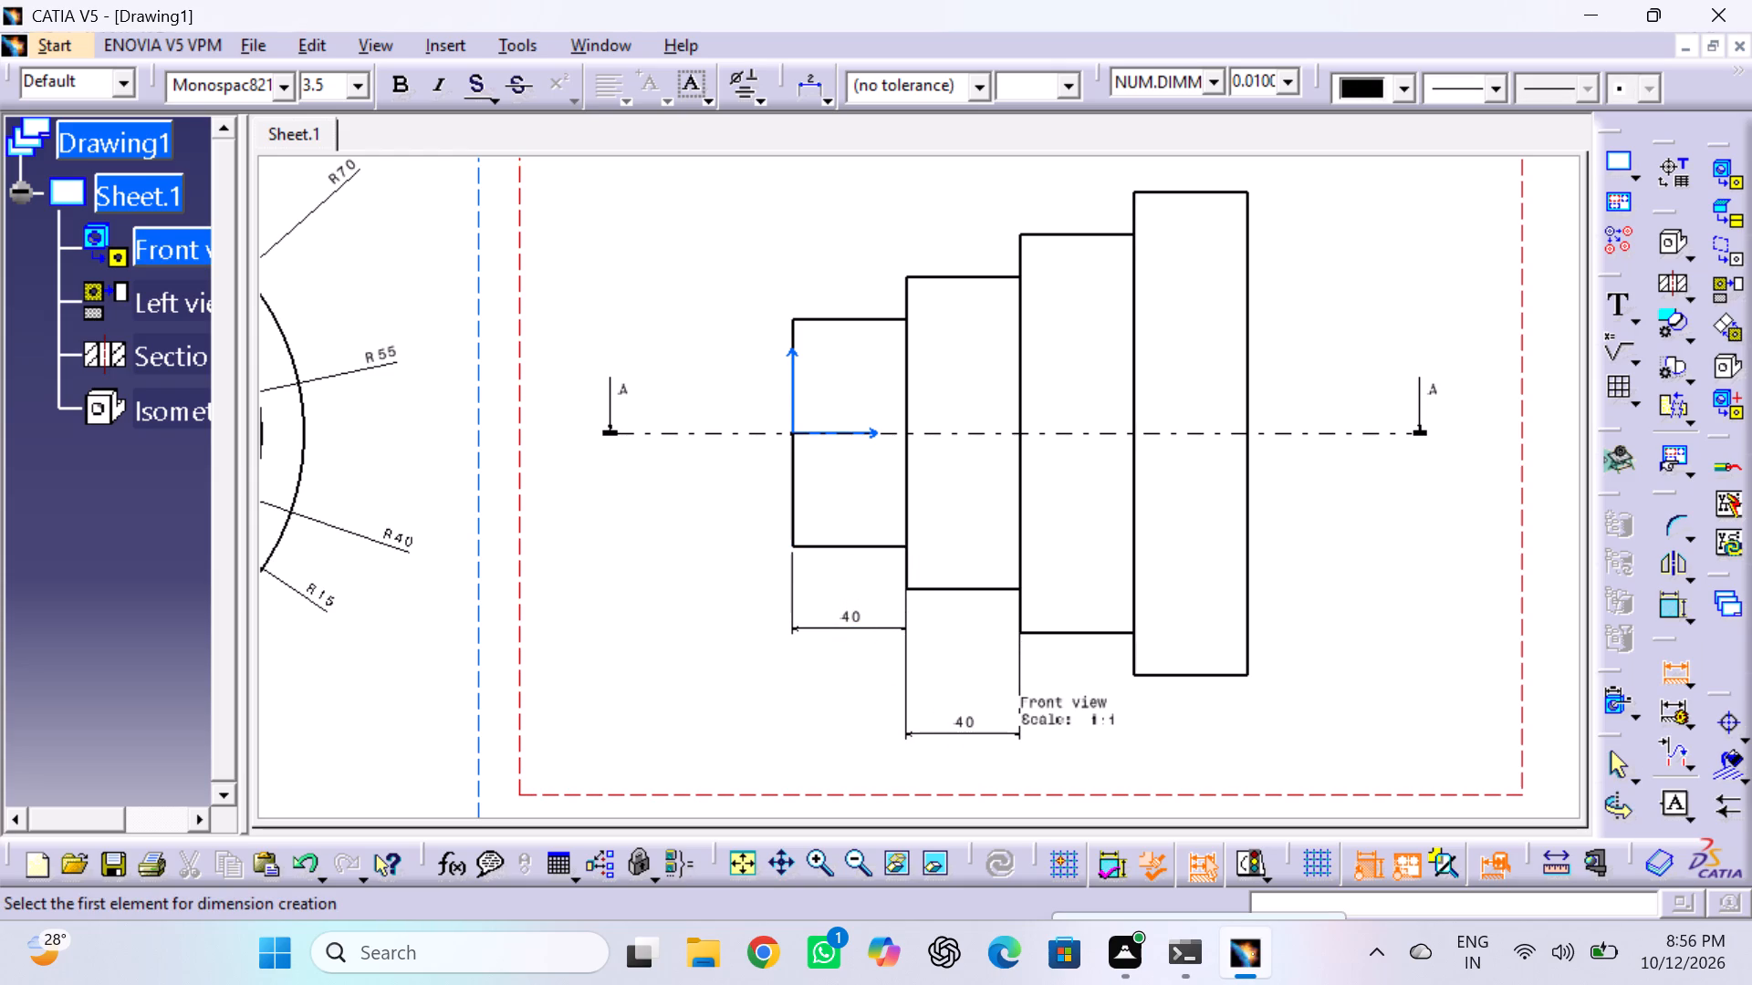
Place another length dimension for the smallest step lower down, in line with the second step's dimension.
{"action": "left_click_drag", "start_coordinate": [852, 617], "coordinate": [856, 692]}
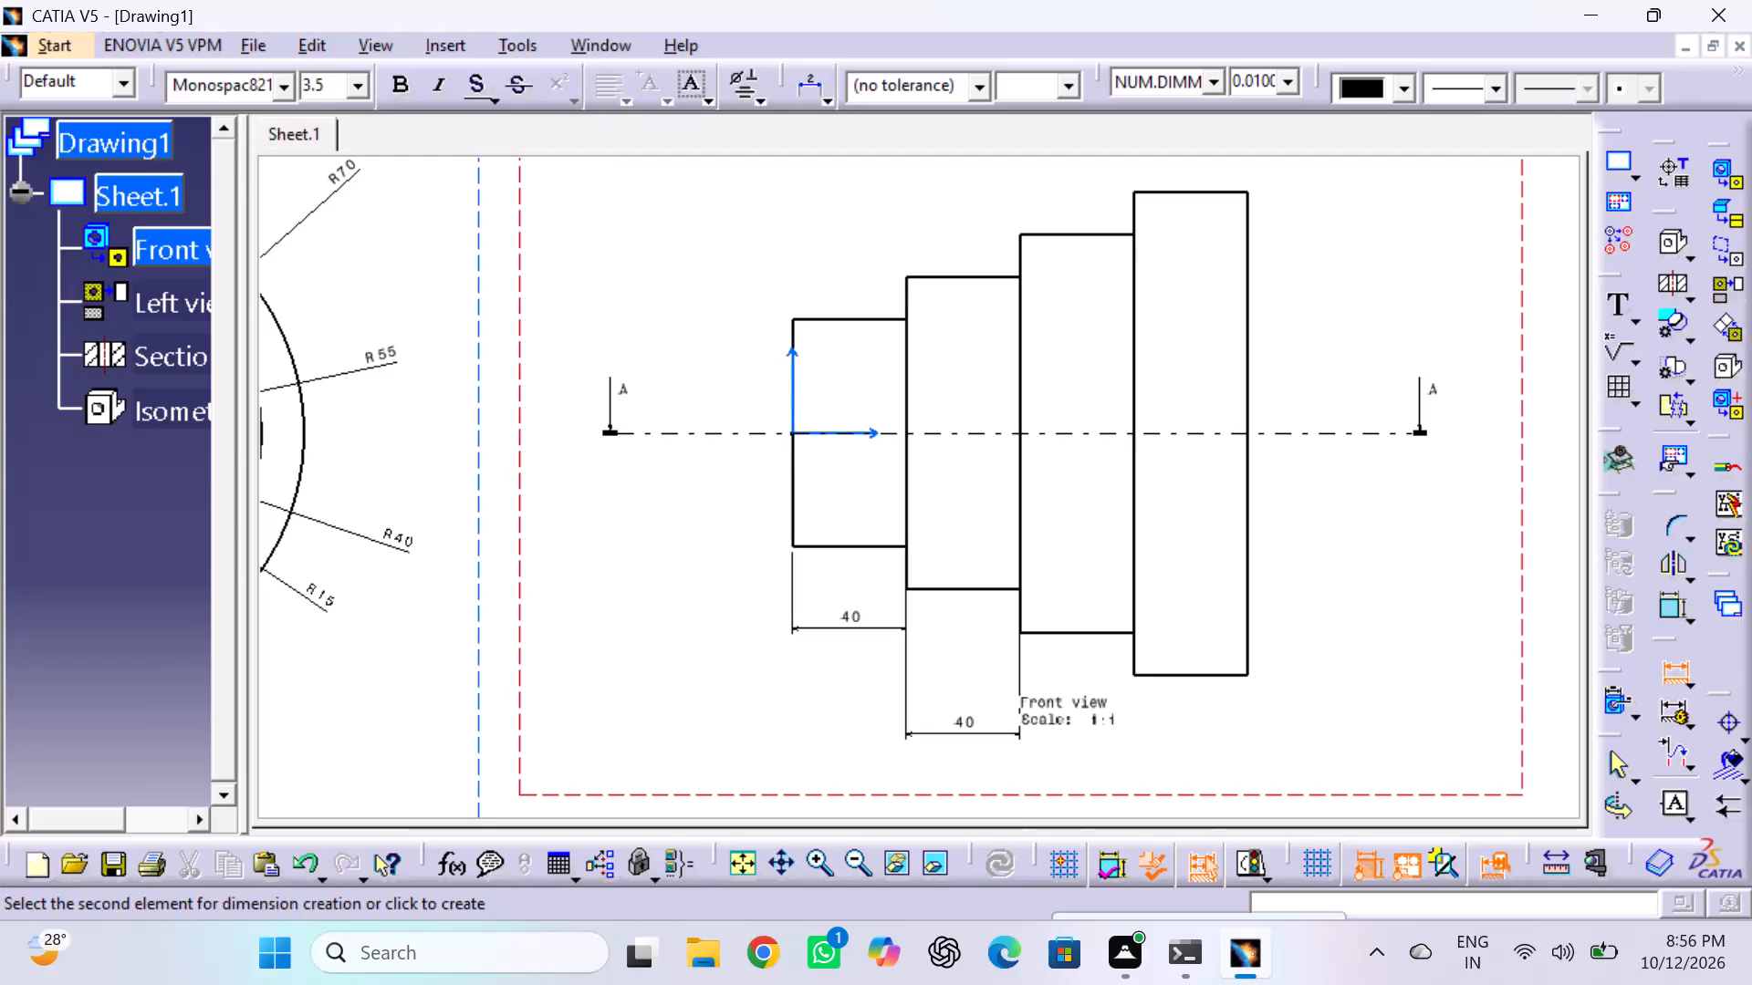
{"action": "left_click_drag", "start_coordinate": [856, 692], "coordinate": [862, 739]}
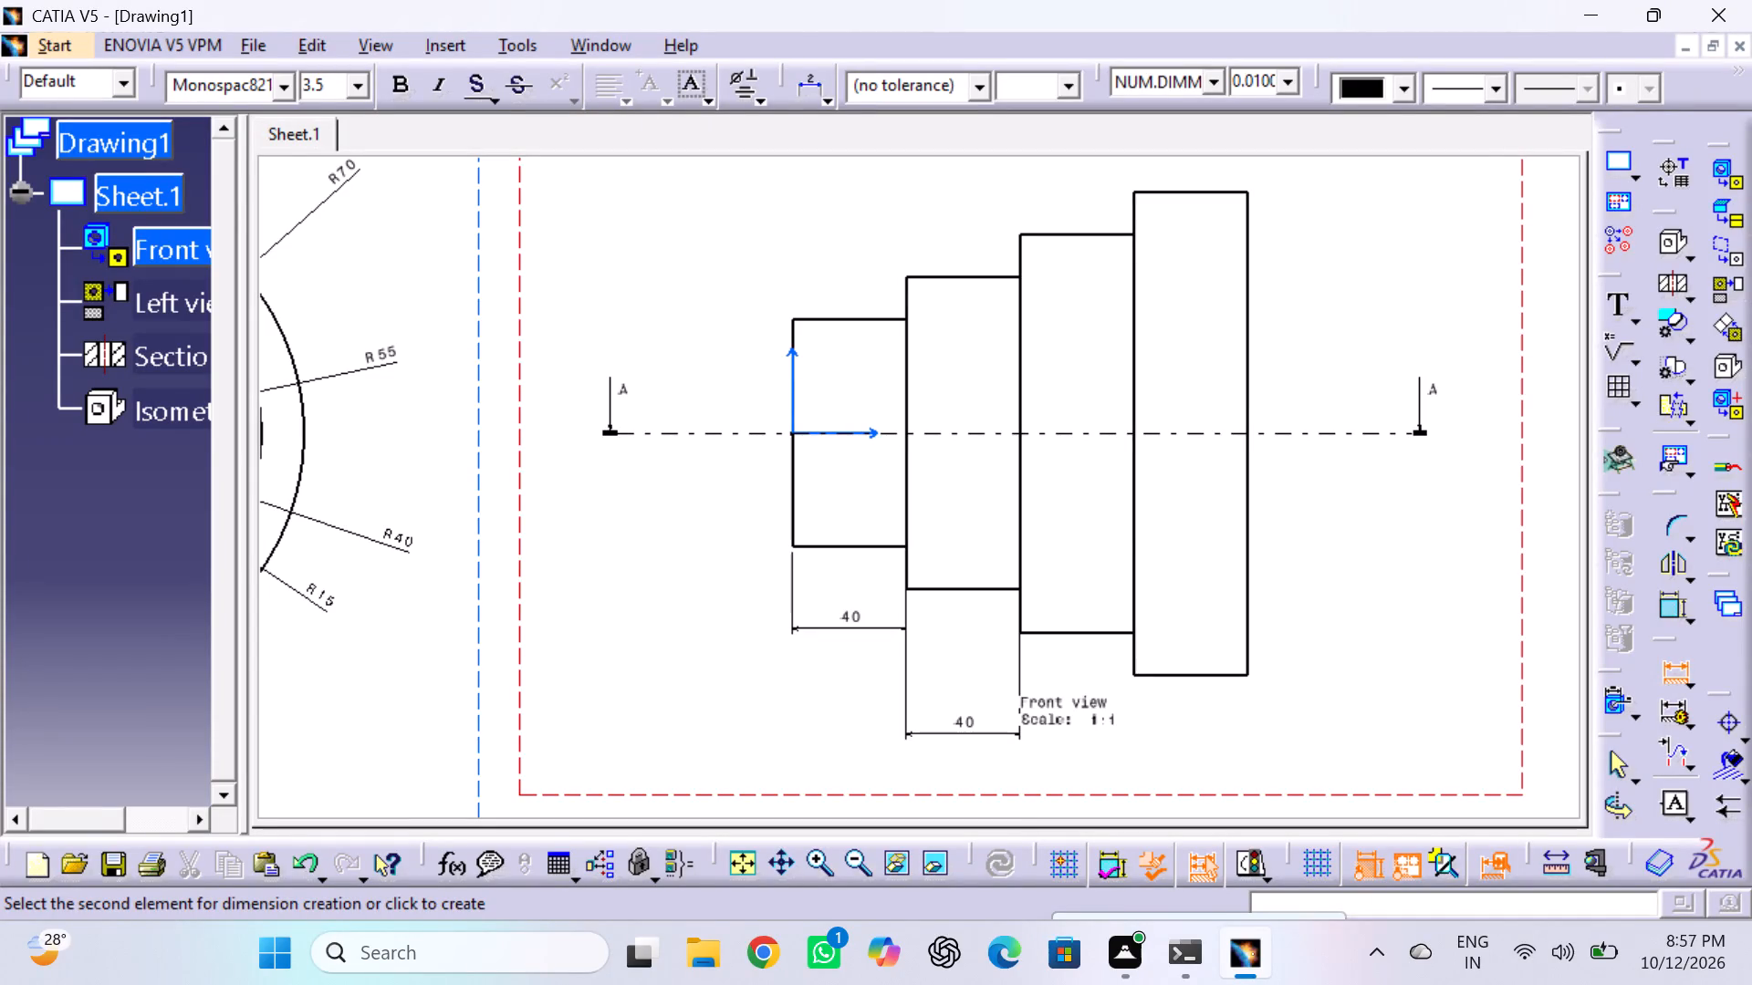
{"action": "double_click", "coordinate": [841, 546]}
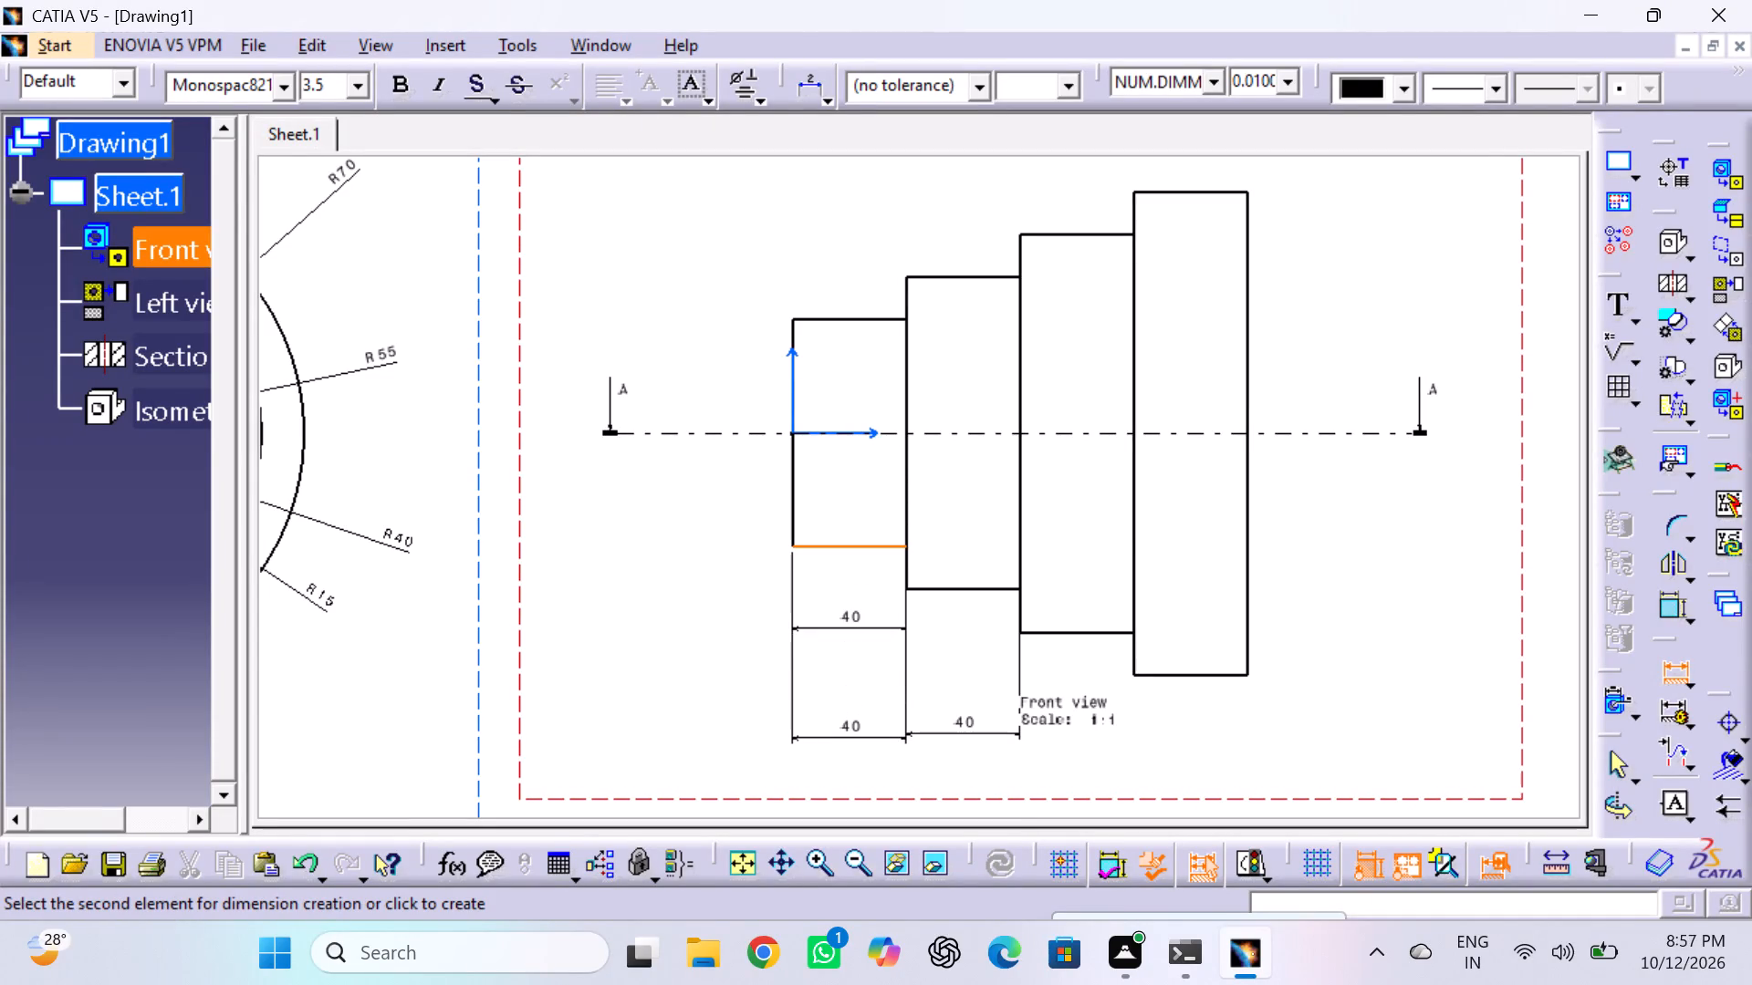
{"action": "left_click", "coordinate": [844, 730]}
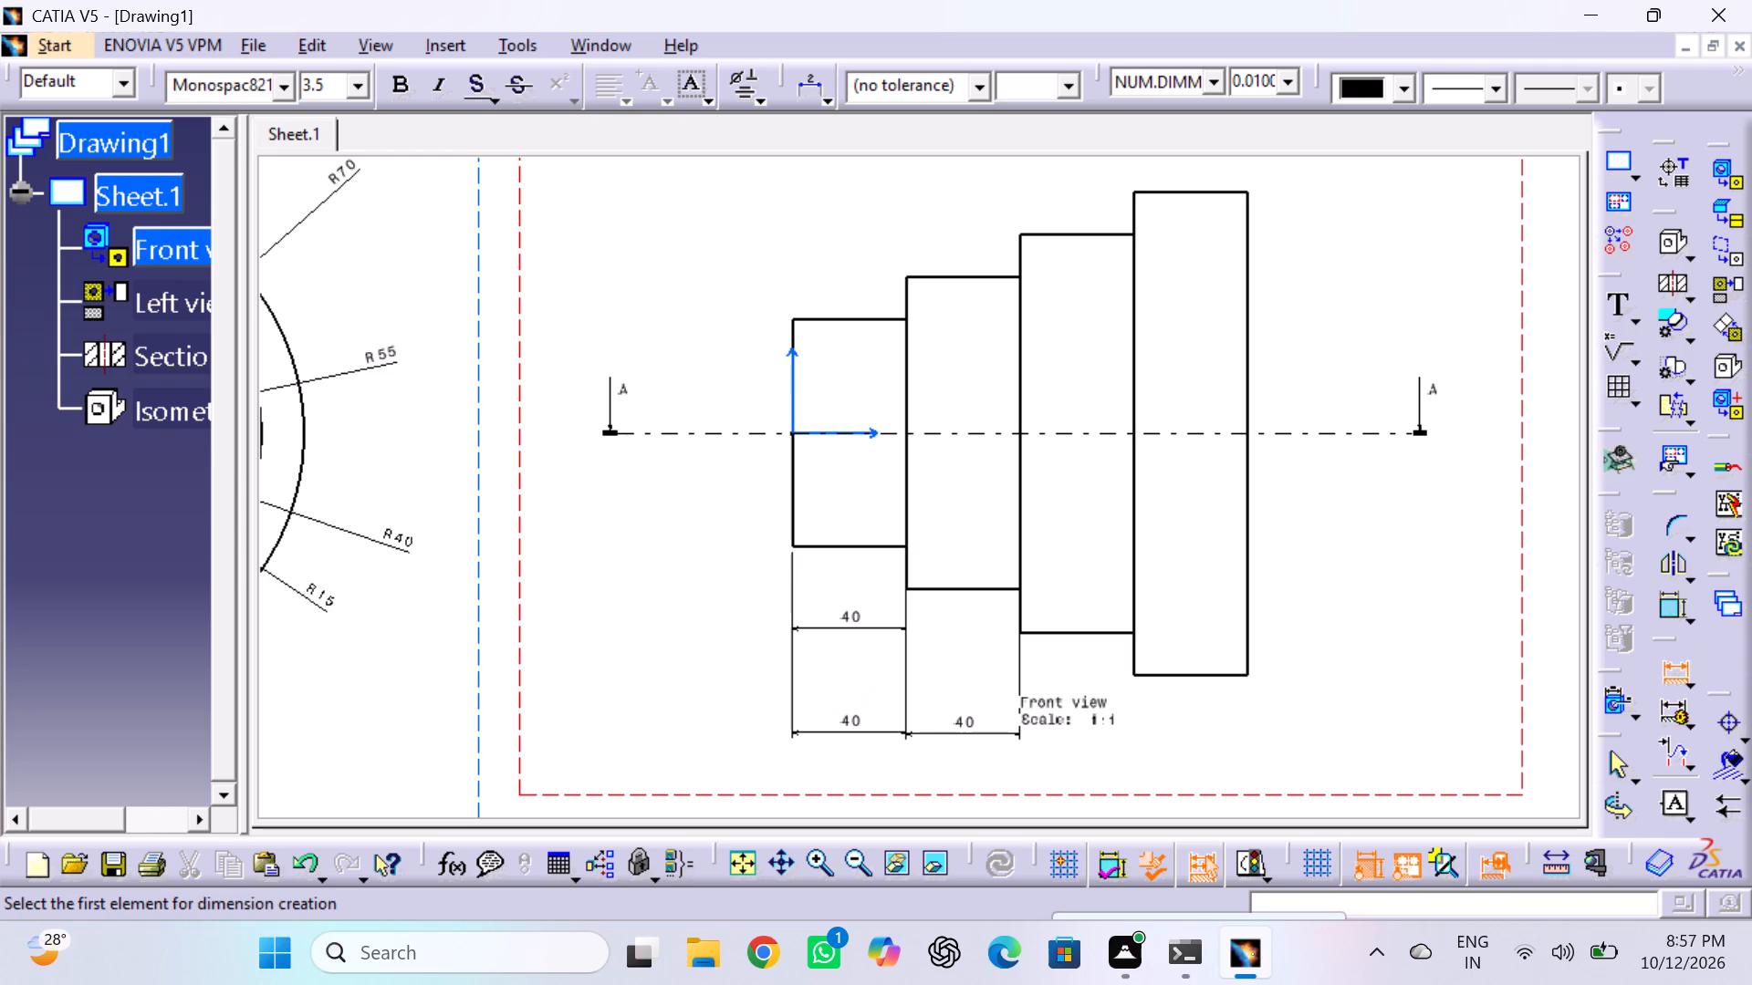
{"action": "right_click", "coordinate": [852, 621]}
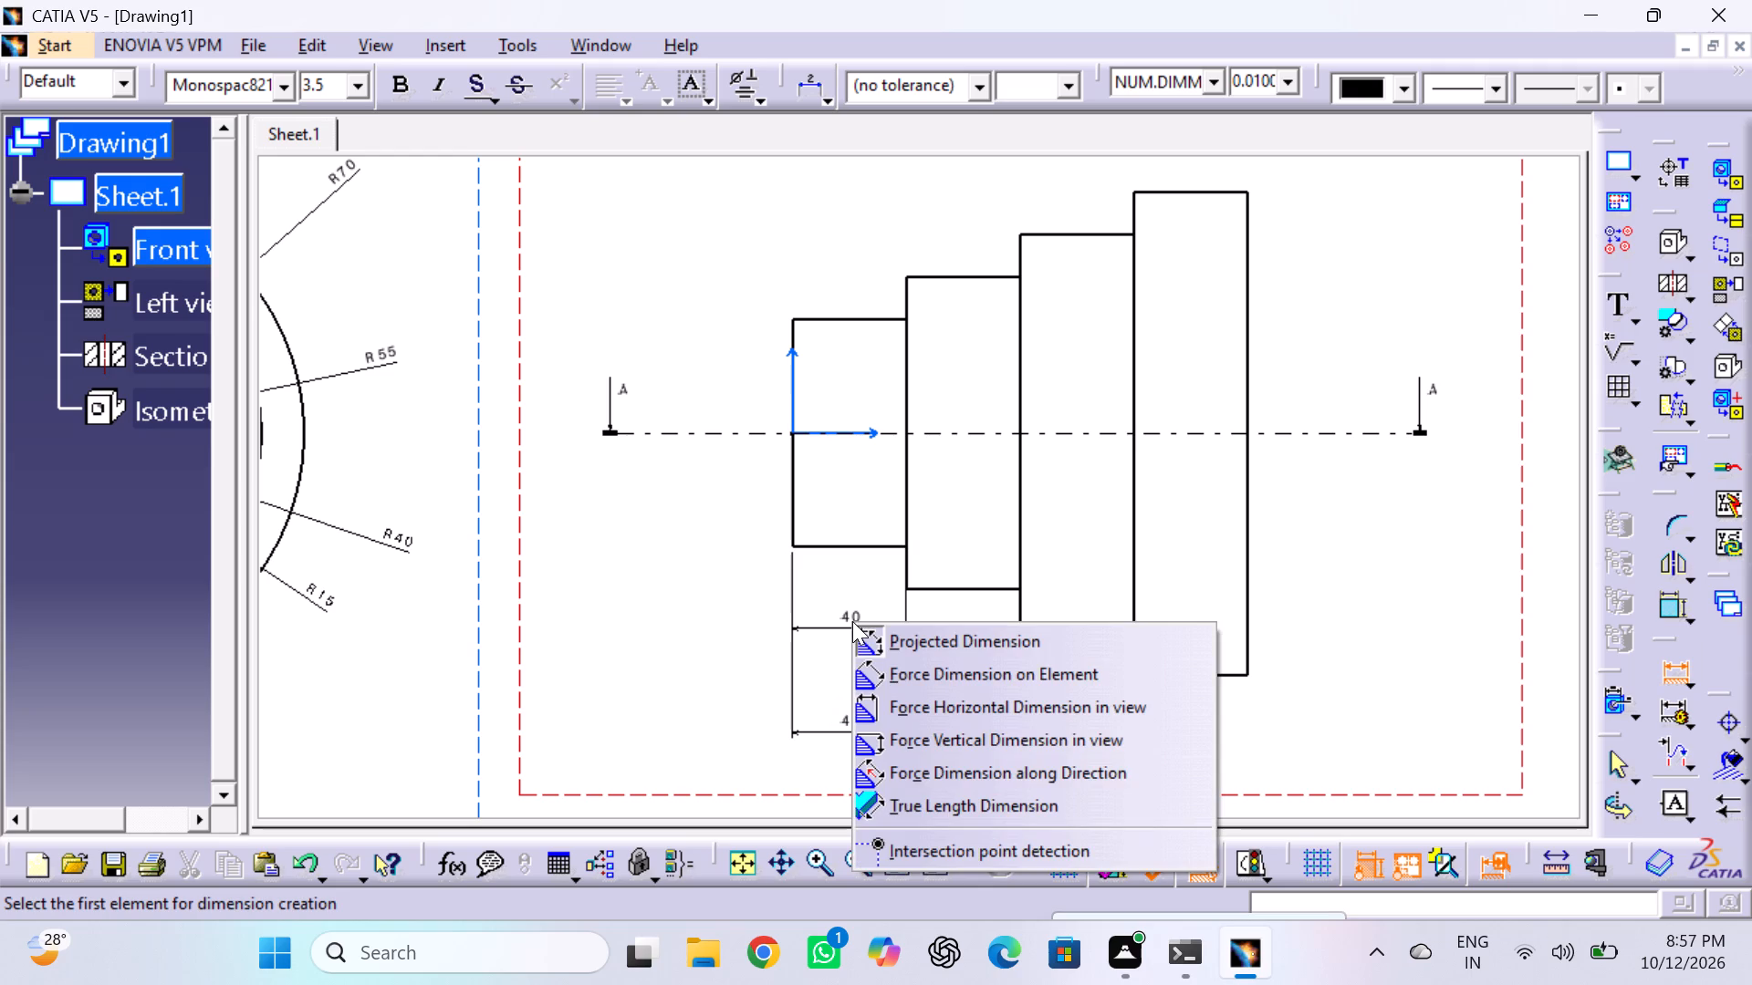
{"action": "left_click", "coordinate": [696, 592]}
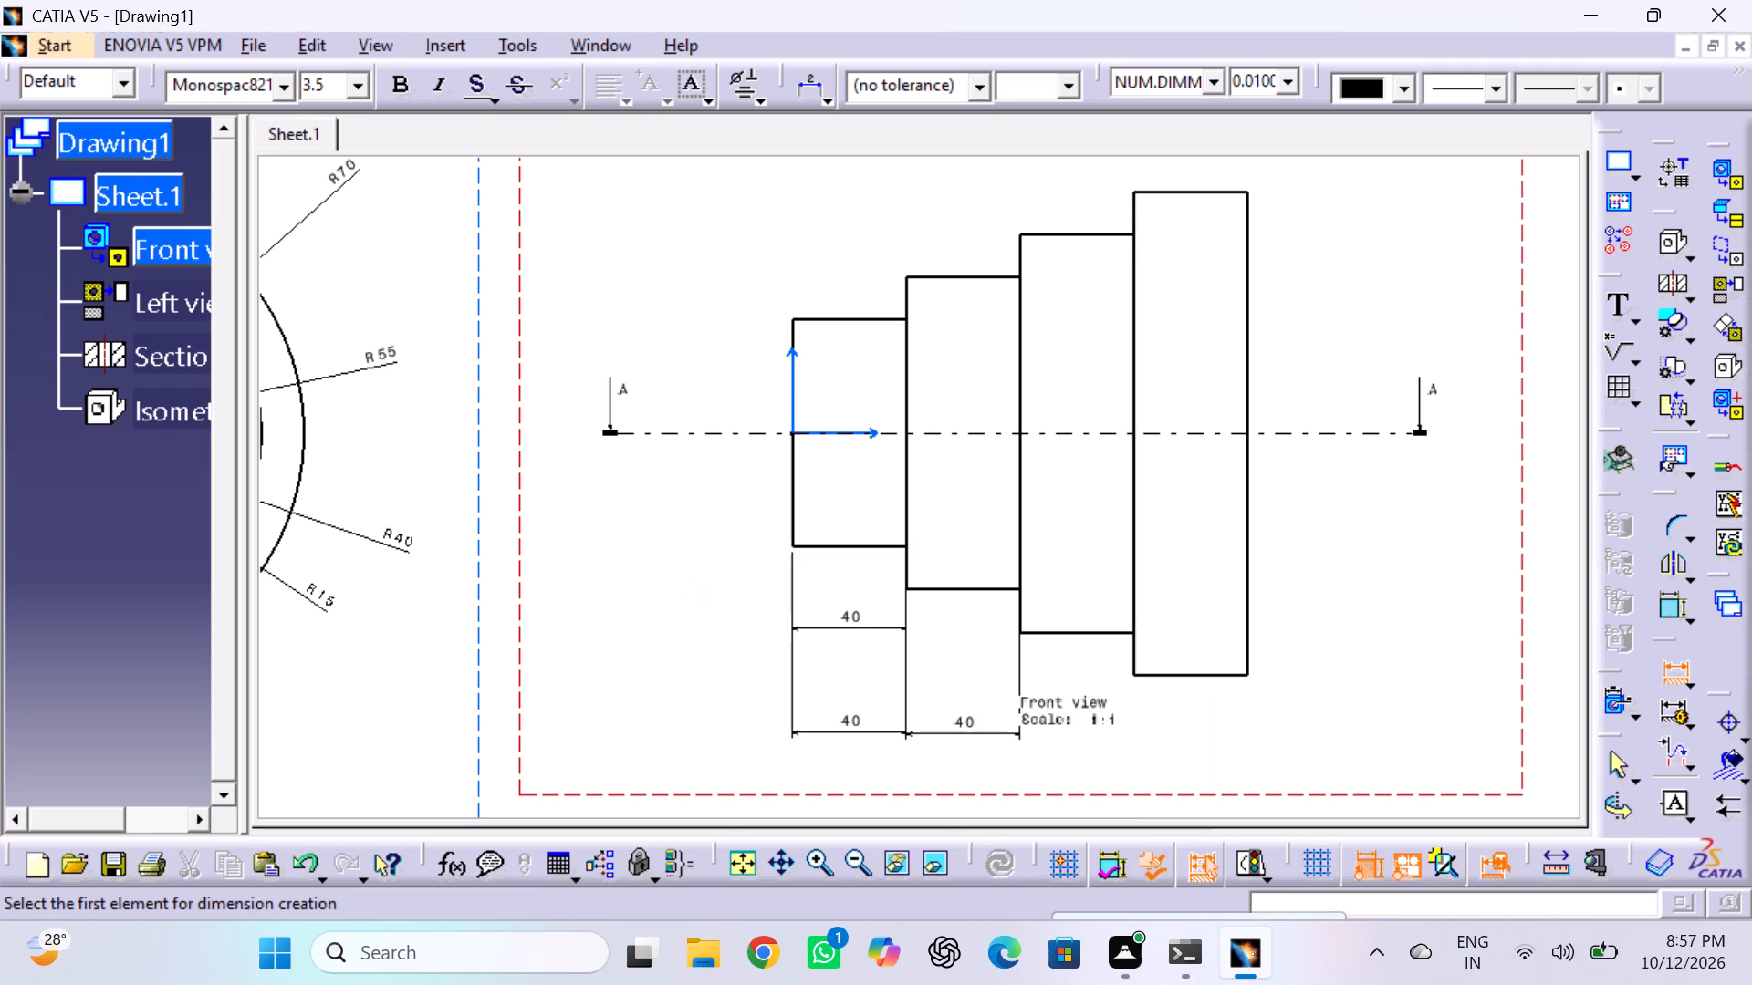
Dimension the lengths of the third and largest steps below the front view, in line with the other length dimensions.
{"action": "left_click", "coordinate": [1091, 632]}
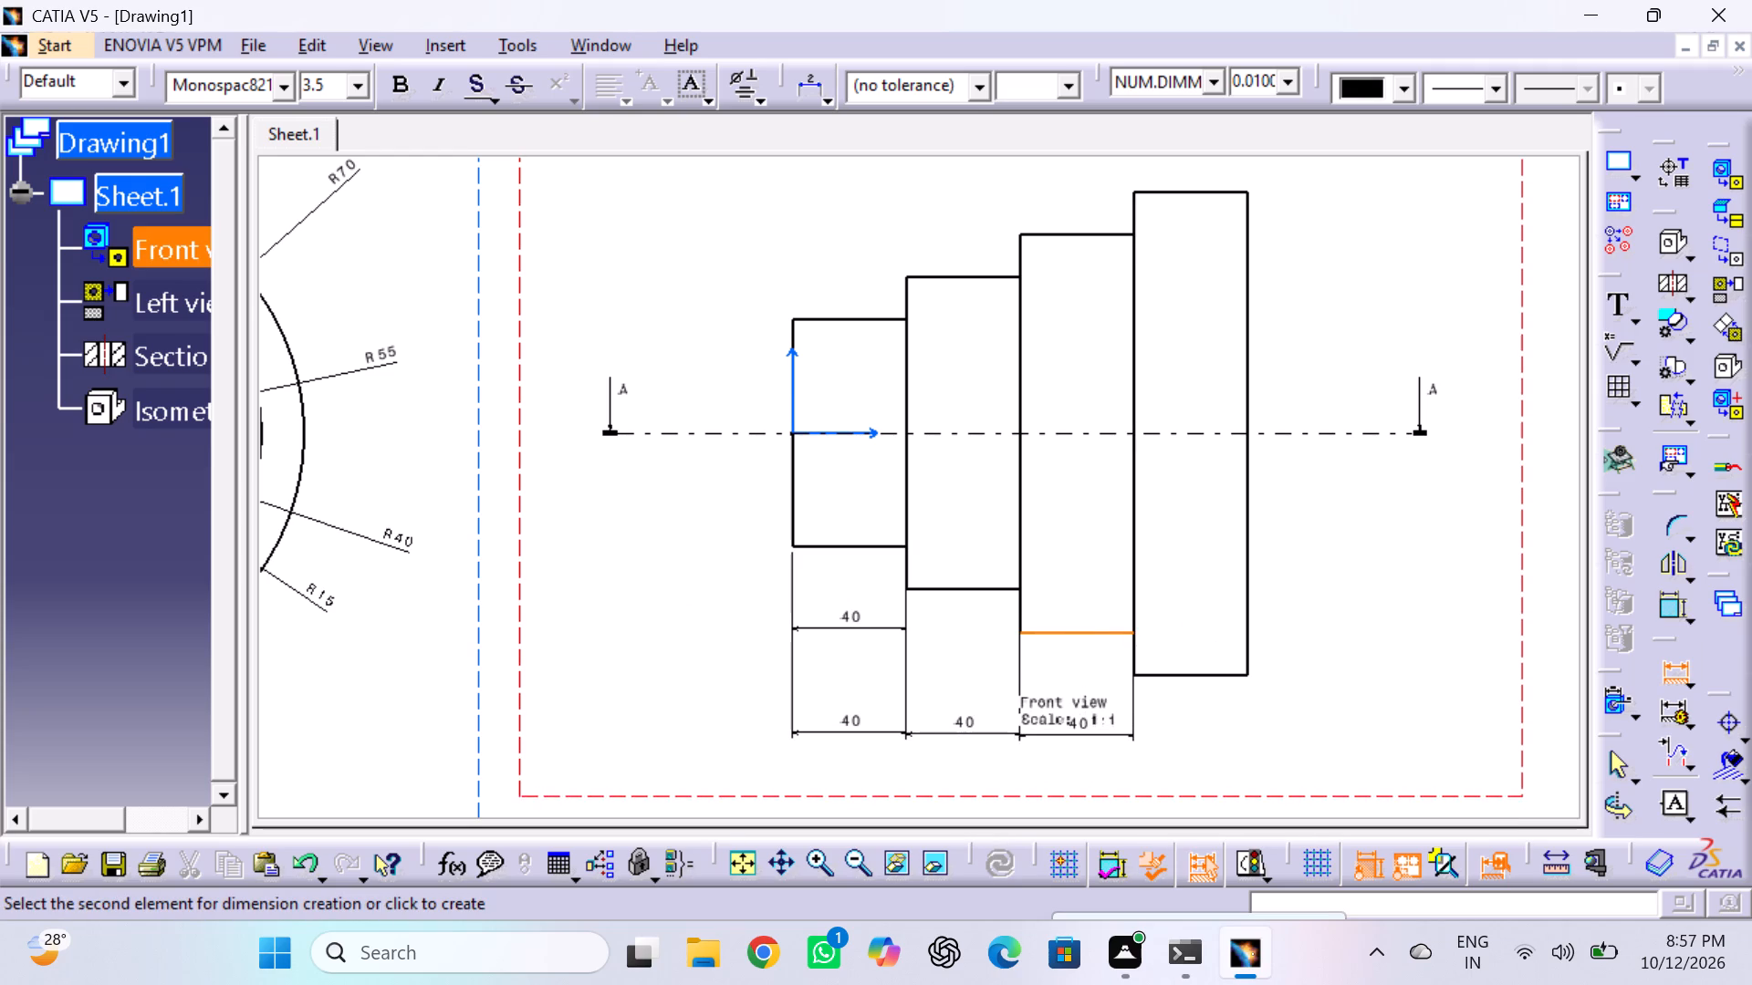
{"action": "left_click", "coordinate": [1075, 731]}
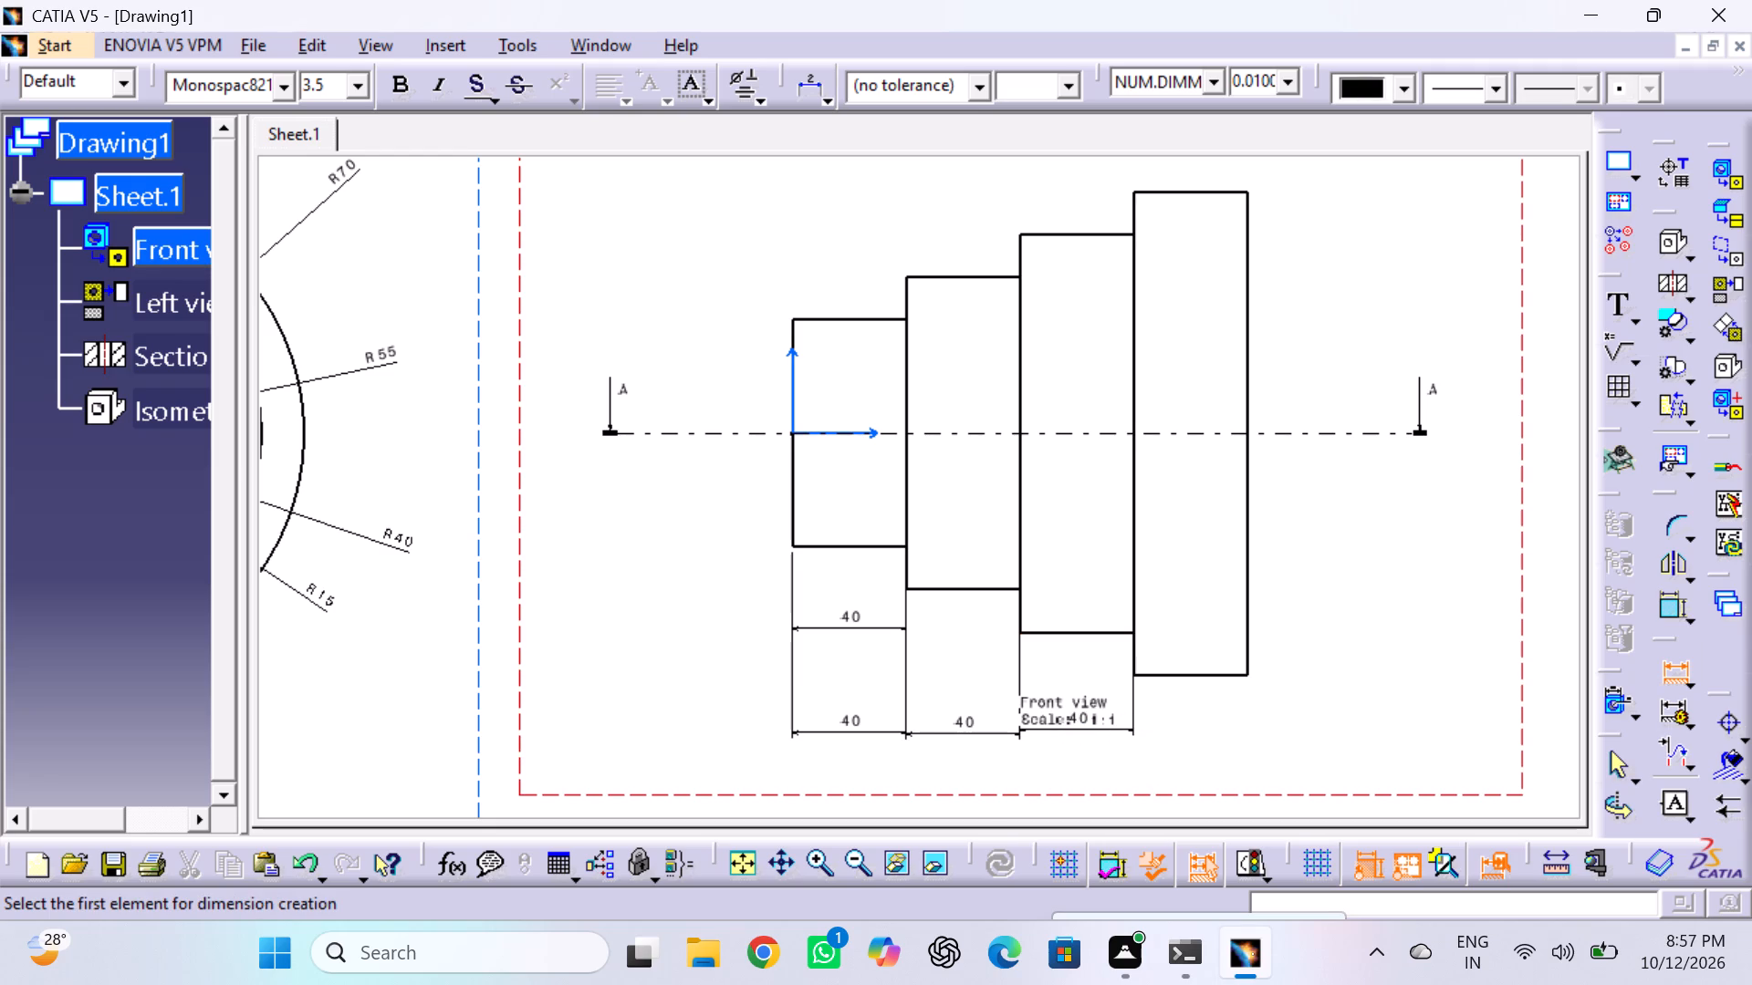
{"action": "left_click", "coordinate": [1202, 673]}
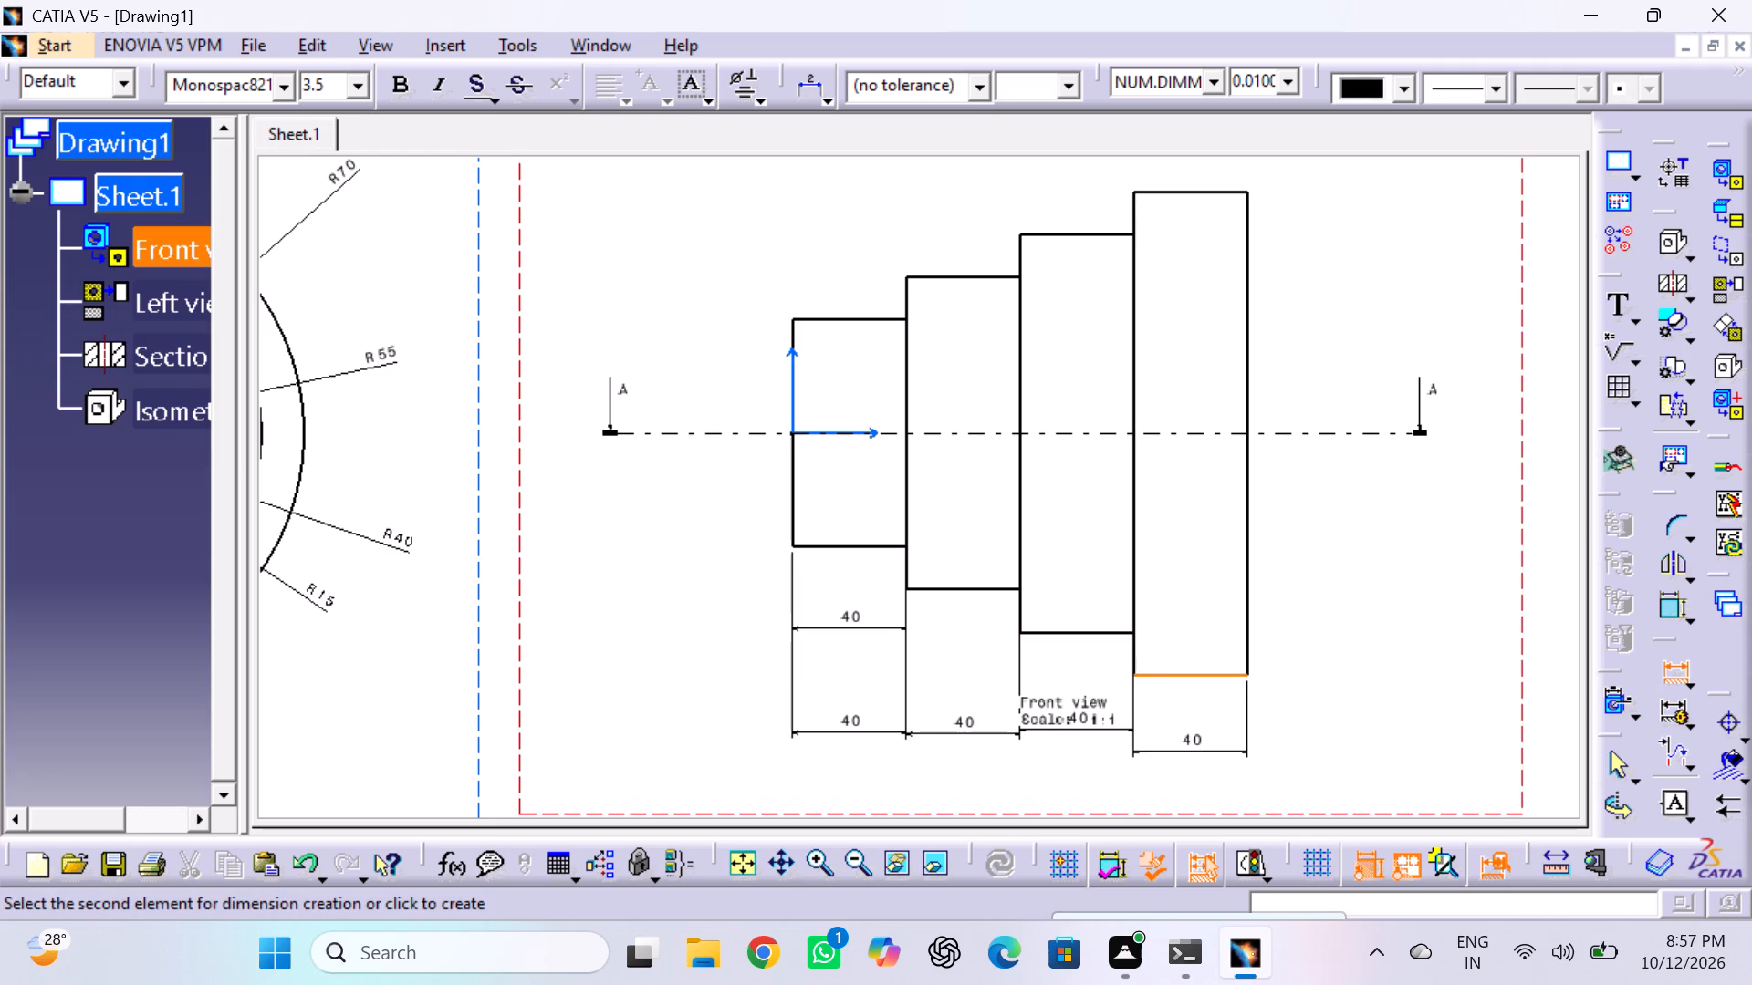
{"action": "left_click", "coordinate": [1191, 734]}
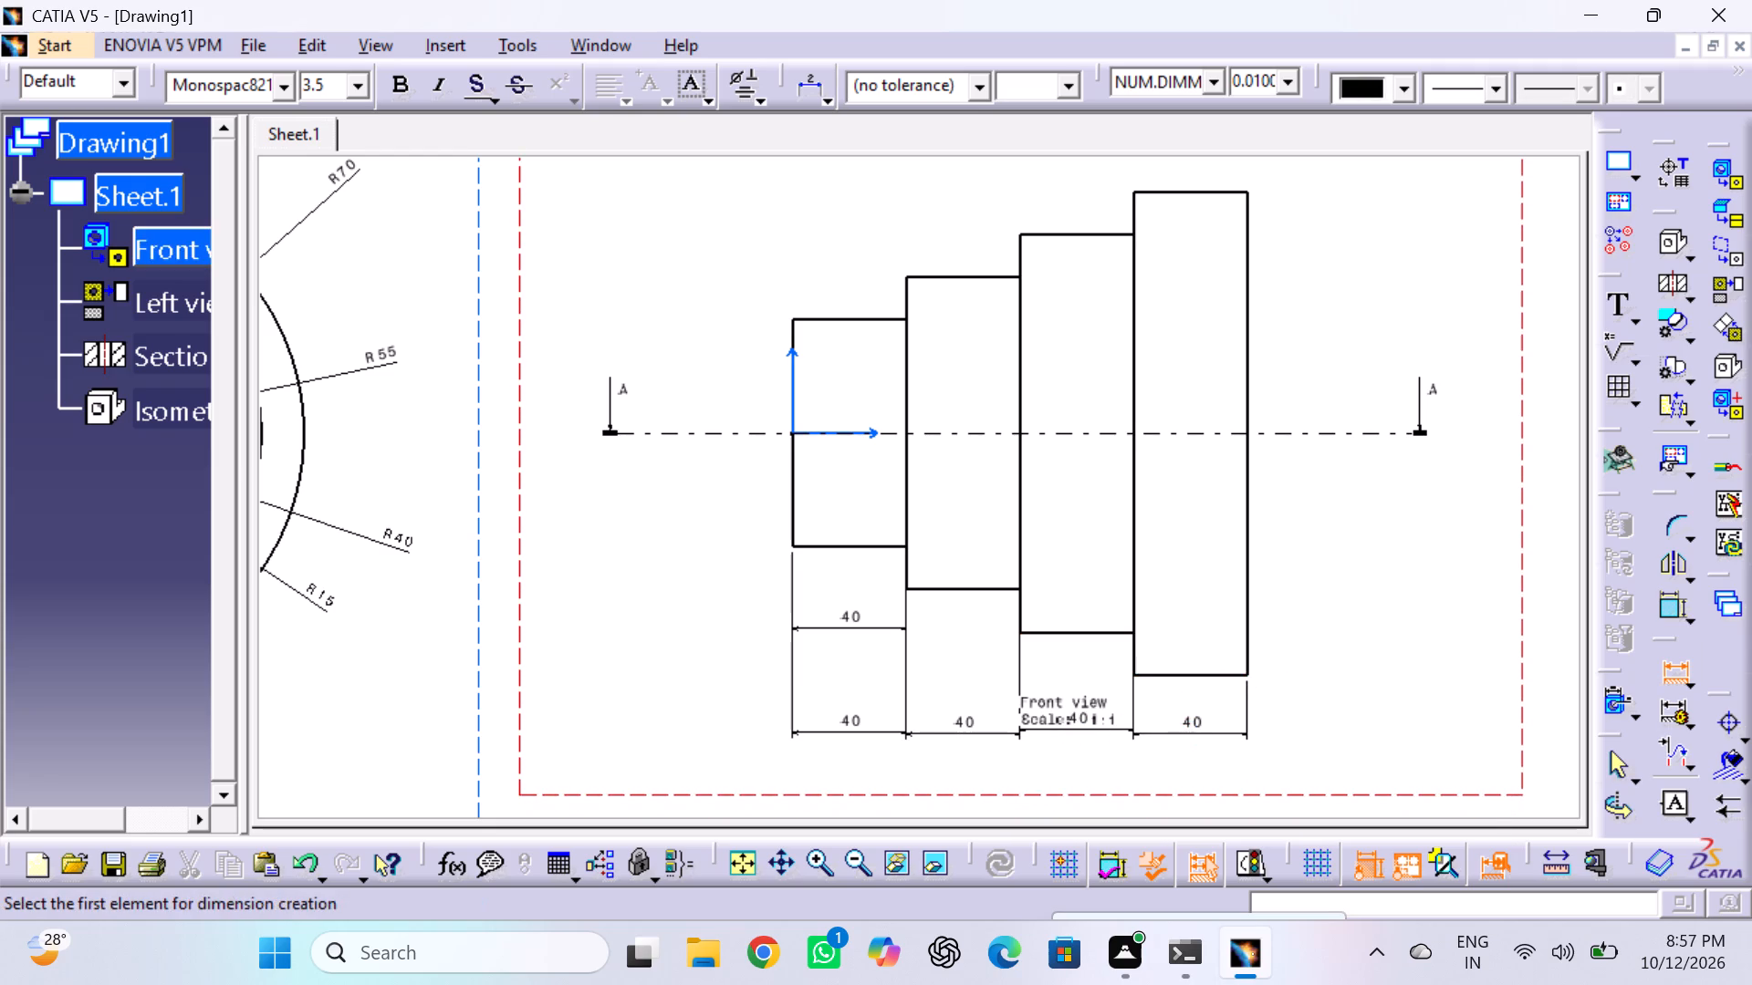
Add vertical diameter dimensions to the front view's largest step on its outer side, and to the smallest and second steps beside the small end.
{"action": "left_click", "coordinate": [1249, 499]}
{"action": "left_click", "coordinate": [1289, 502]}
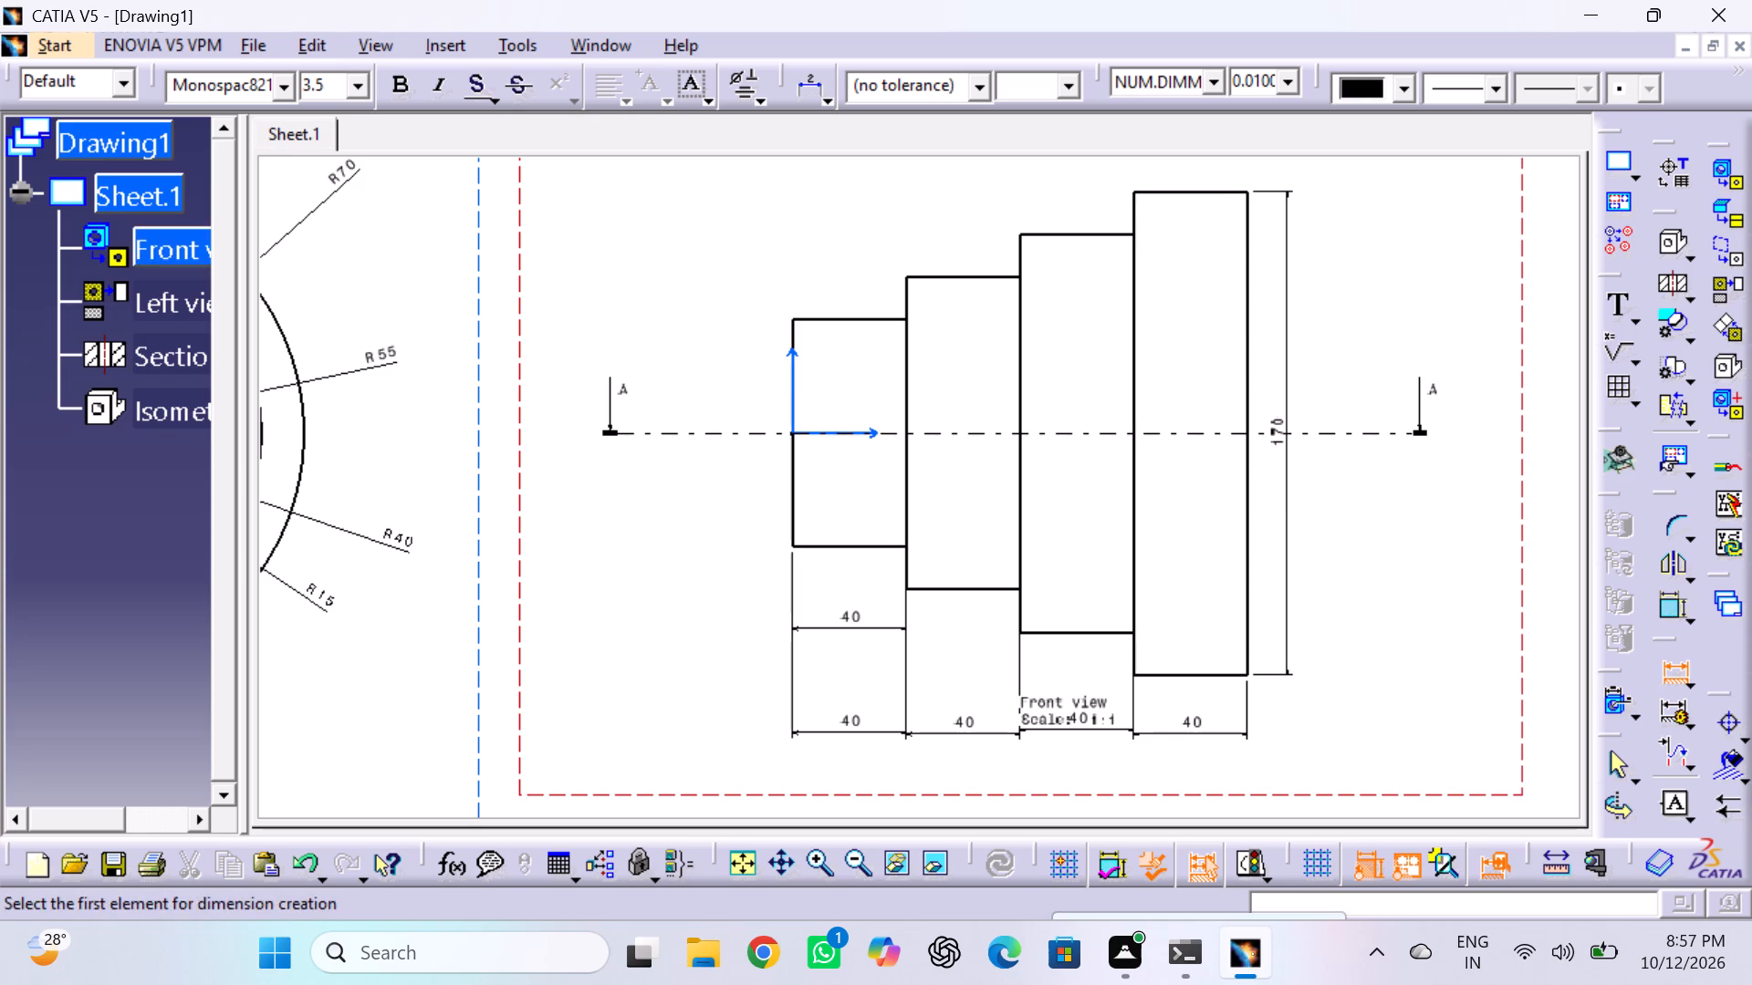
{"action": "left_click", "coordinate": [793, 334]}
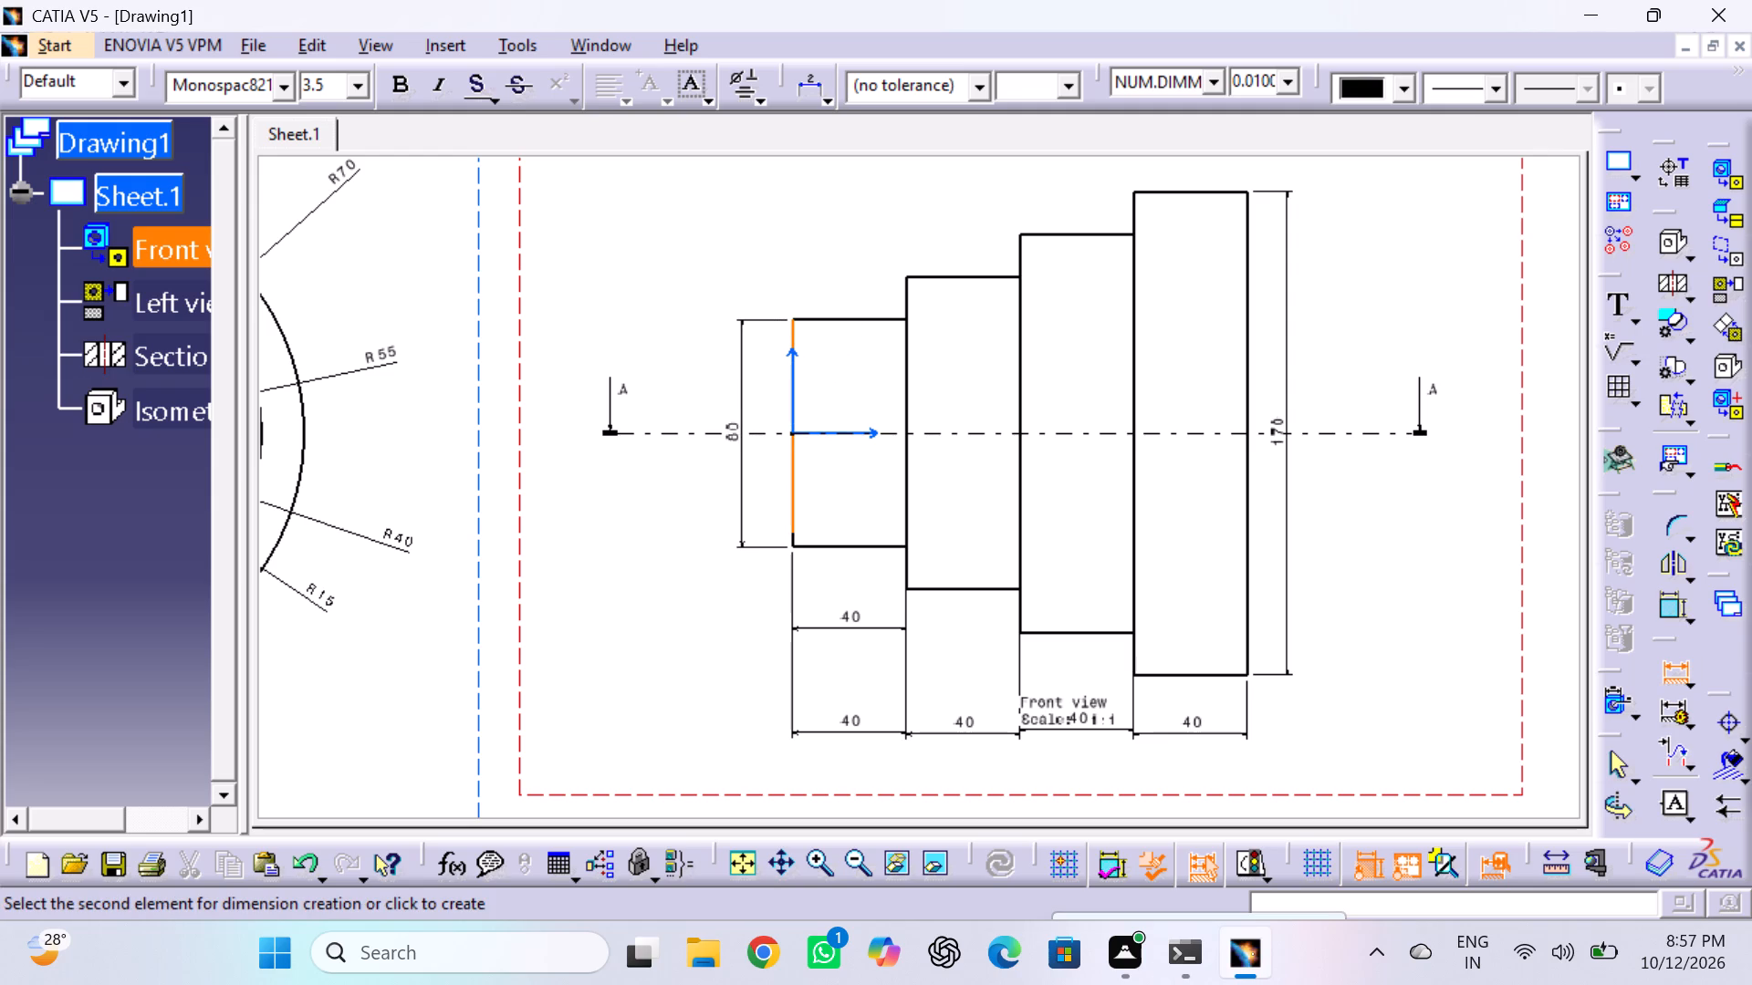
{"action": "left_click", "coordinate": [740, 365]}
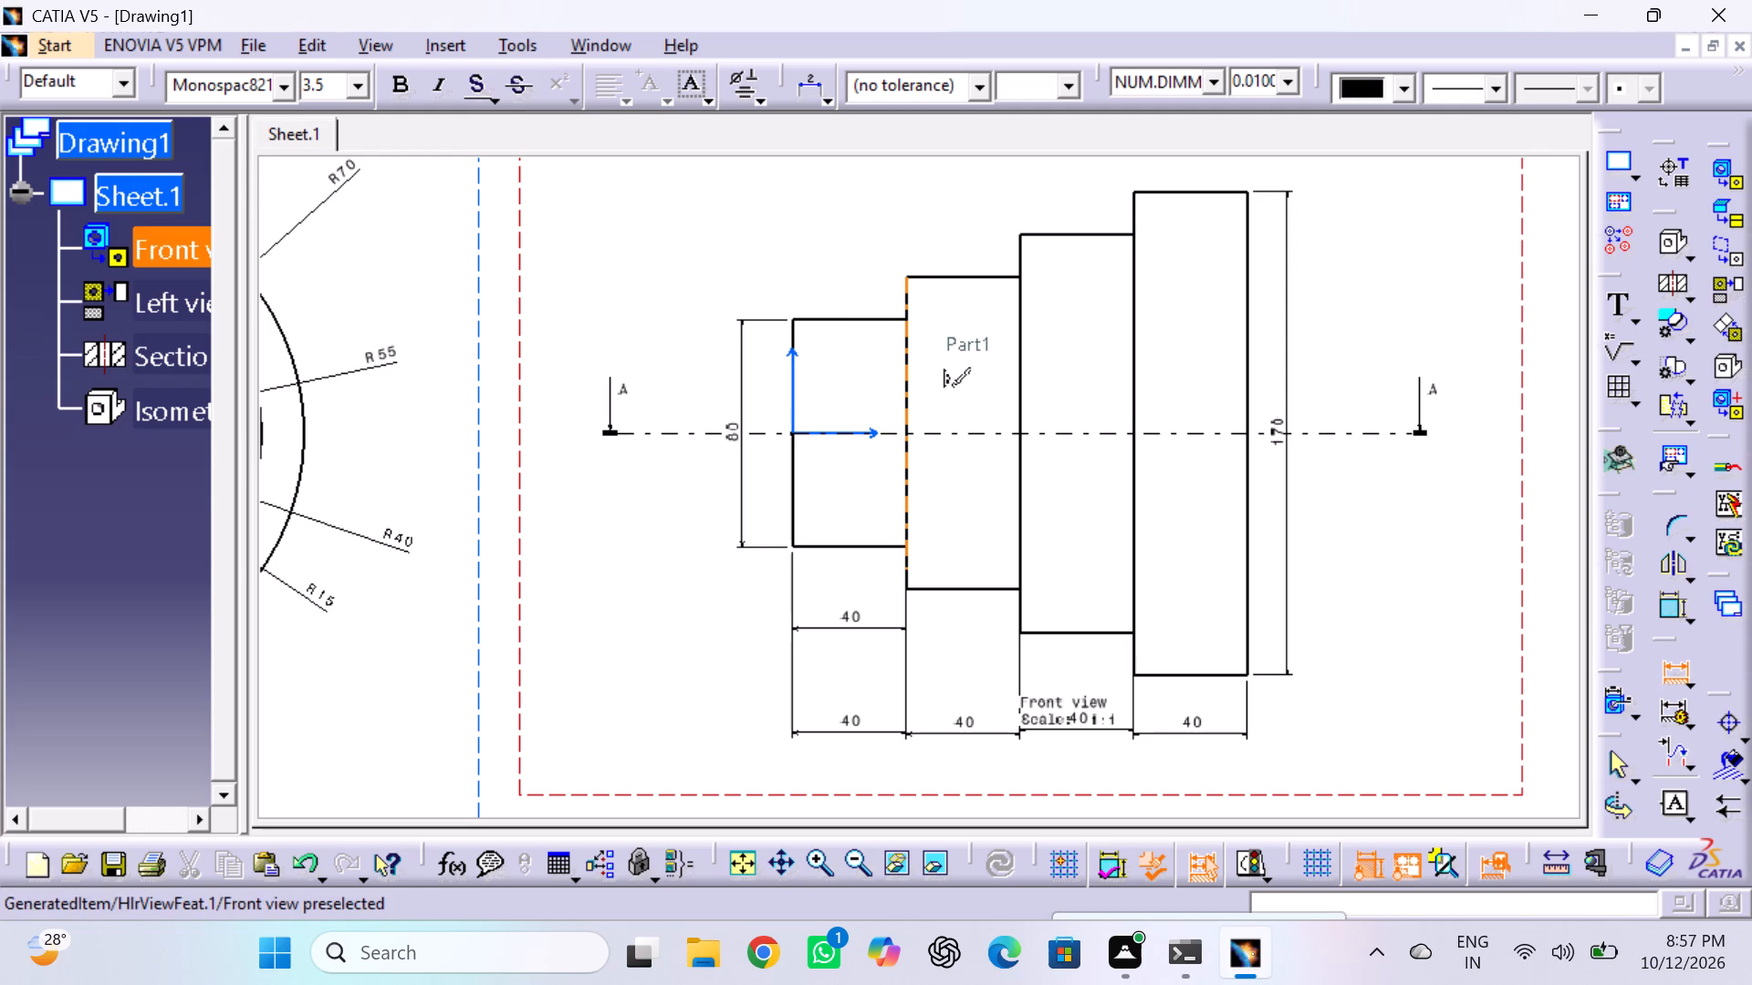
{"action": "left_click", "coordinate": [910, 343]}
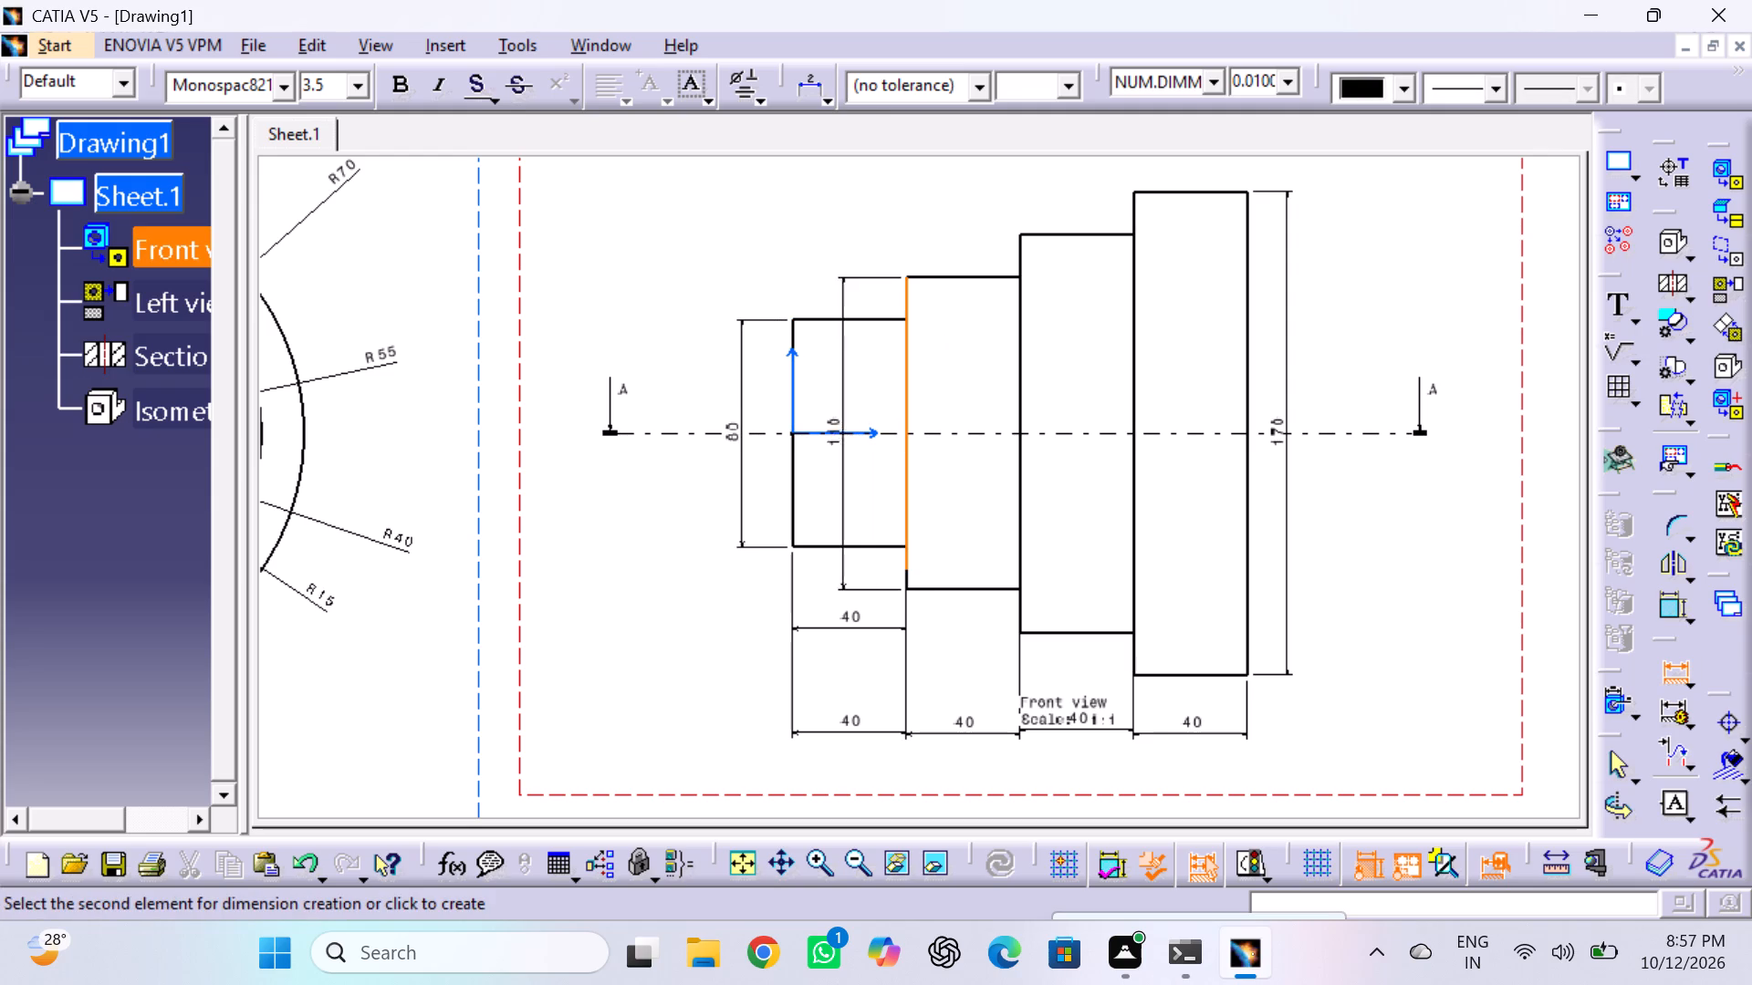
{"action": "left_click", "coordinate": [669, 369]}
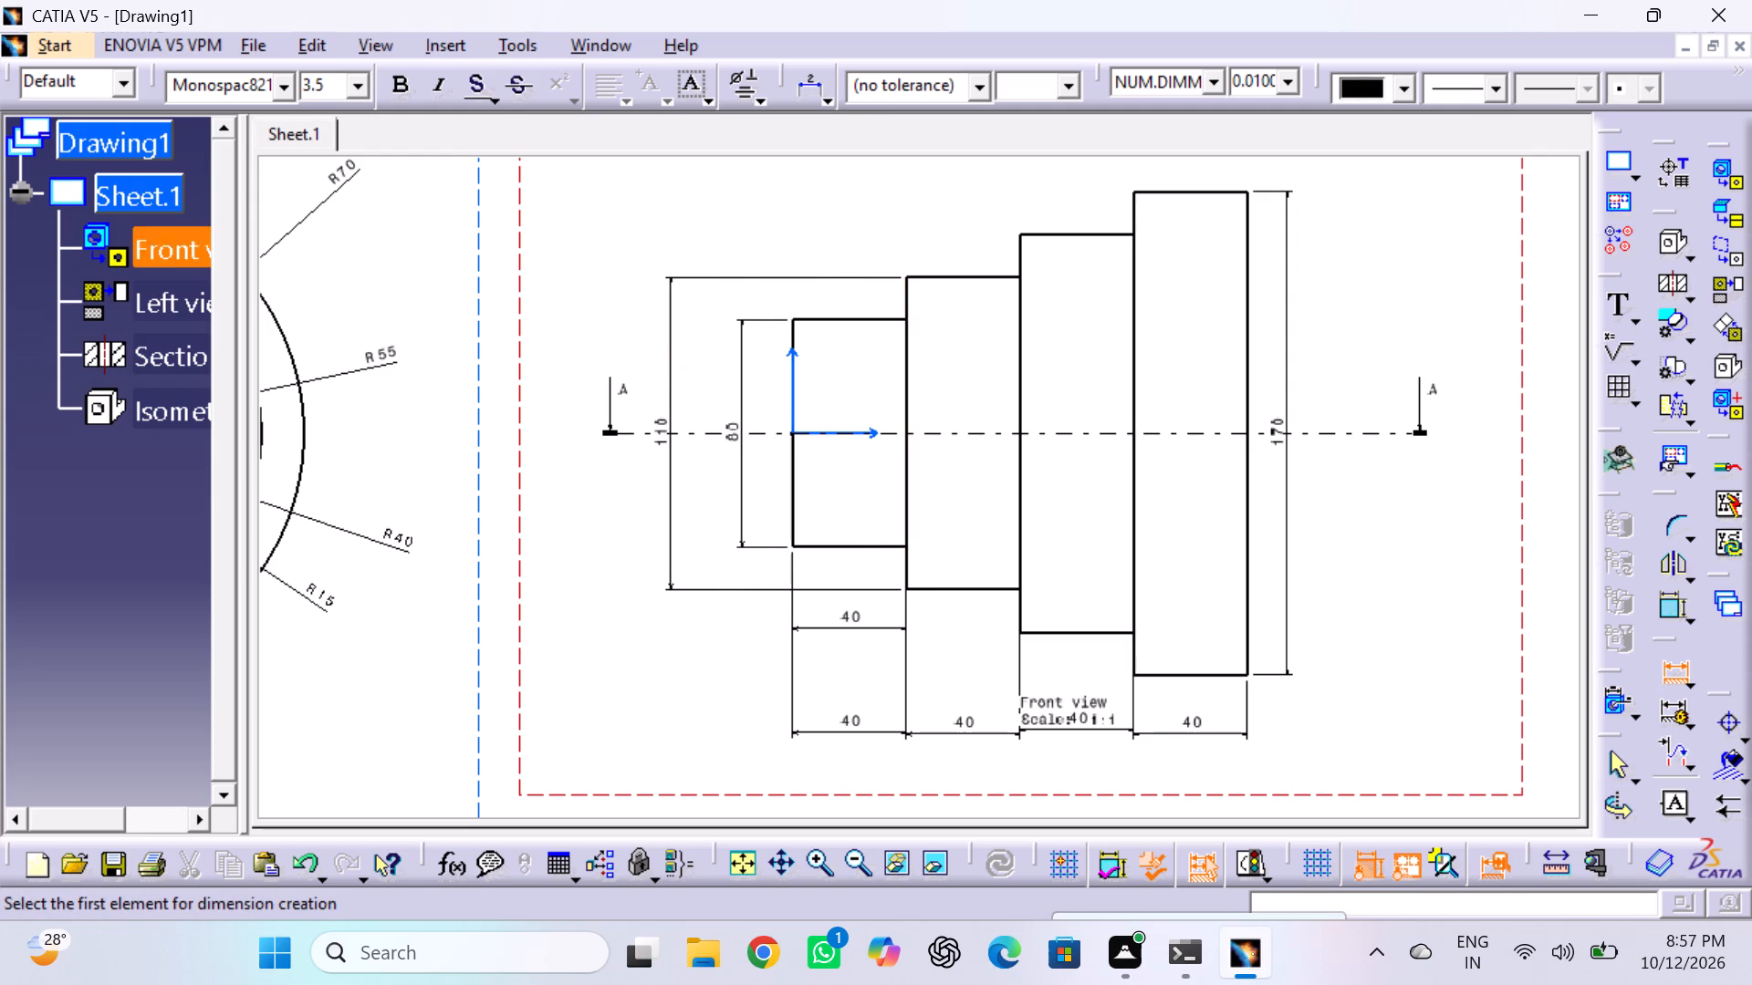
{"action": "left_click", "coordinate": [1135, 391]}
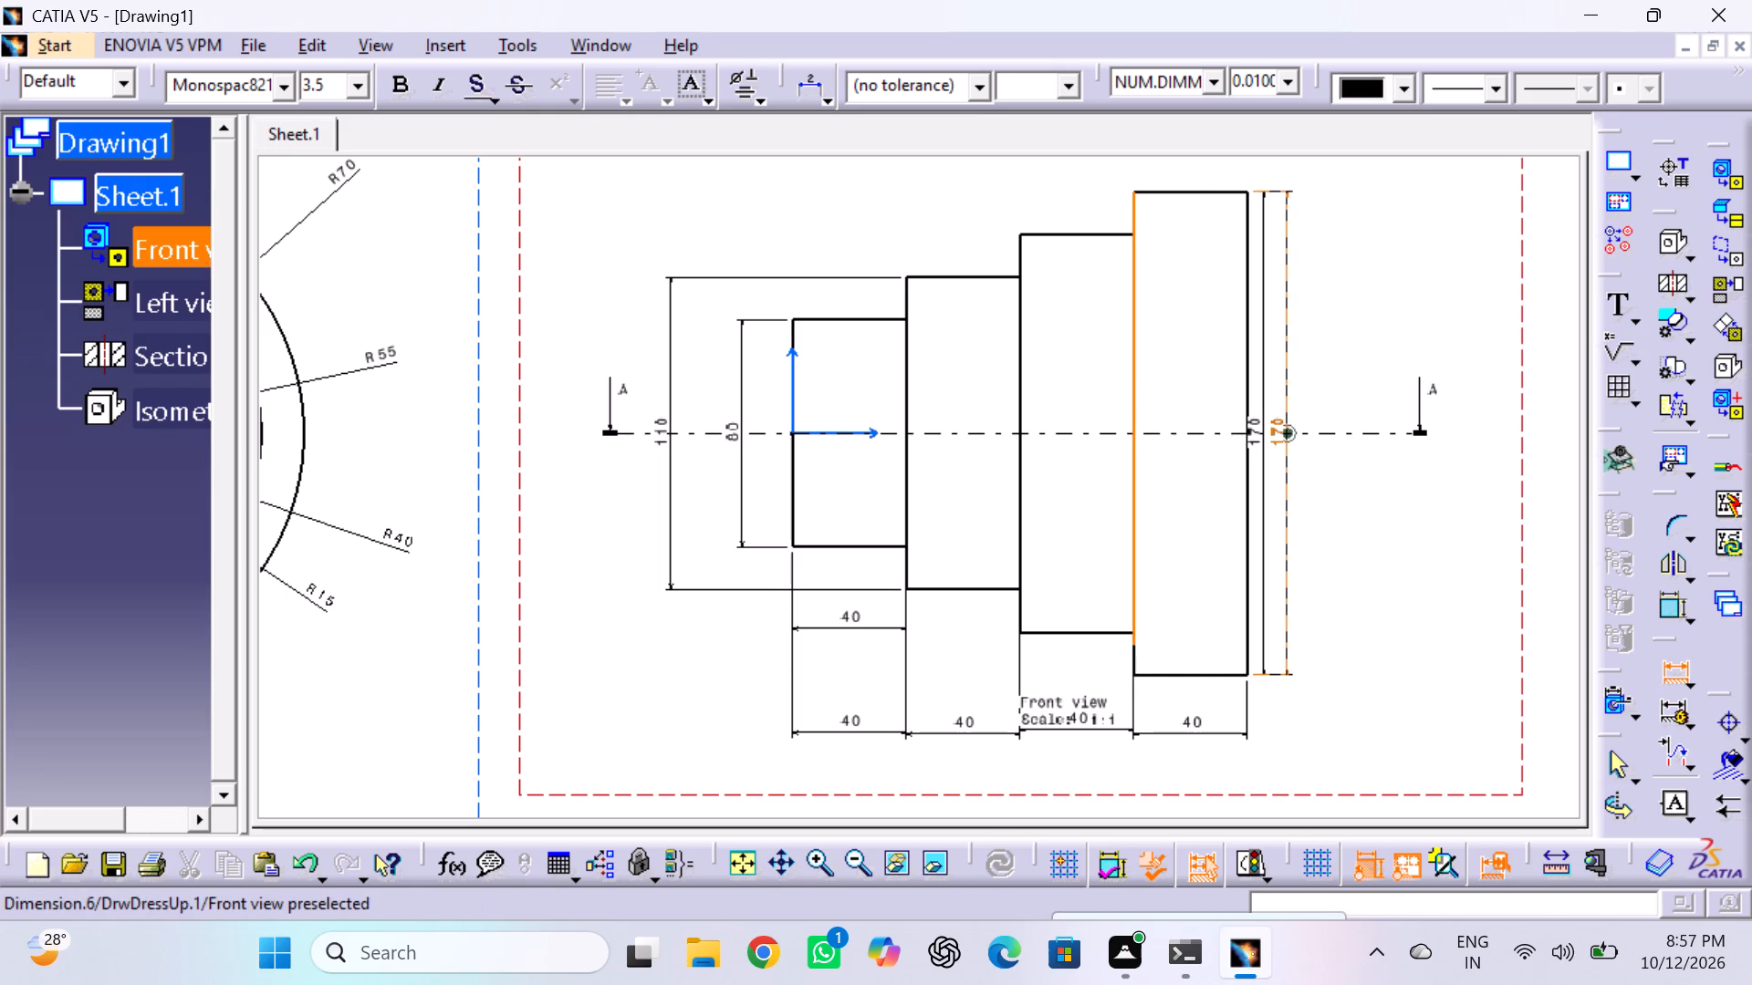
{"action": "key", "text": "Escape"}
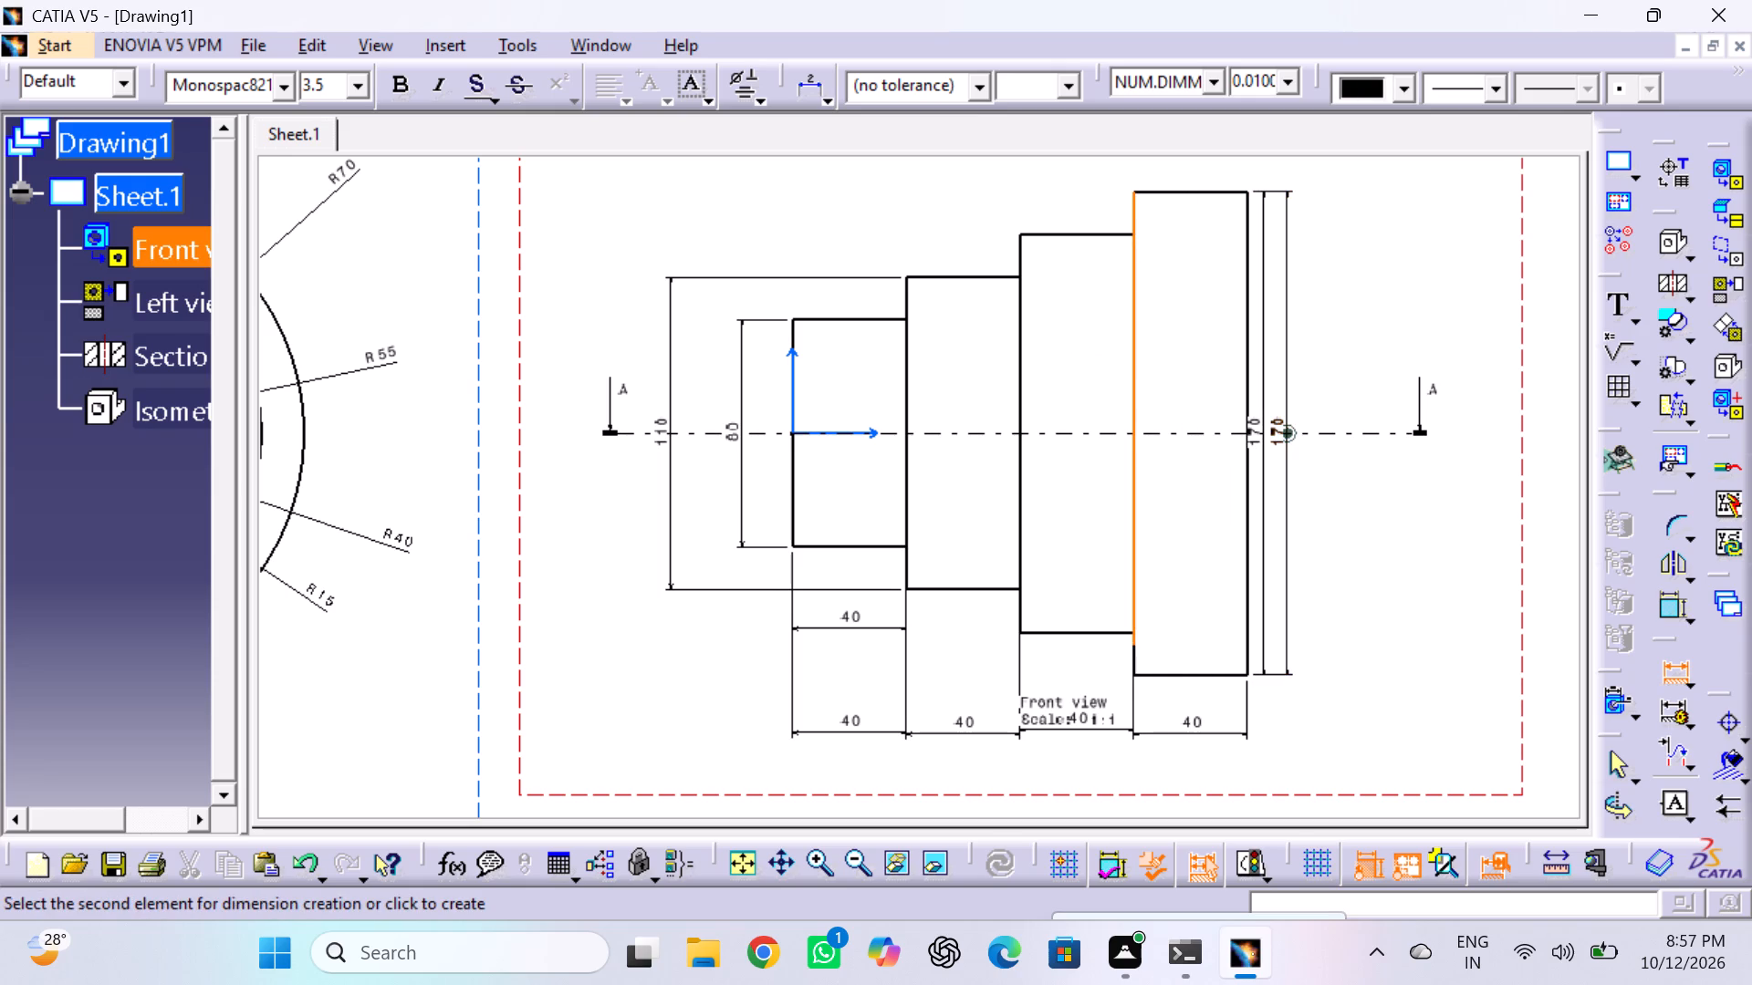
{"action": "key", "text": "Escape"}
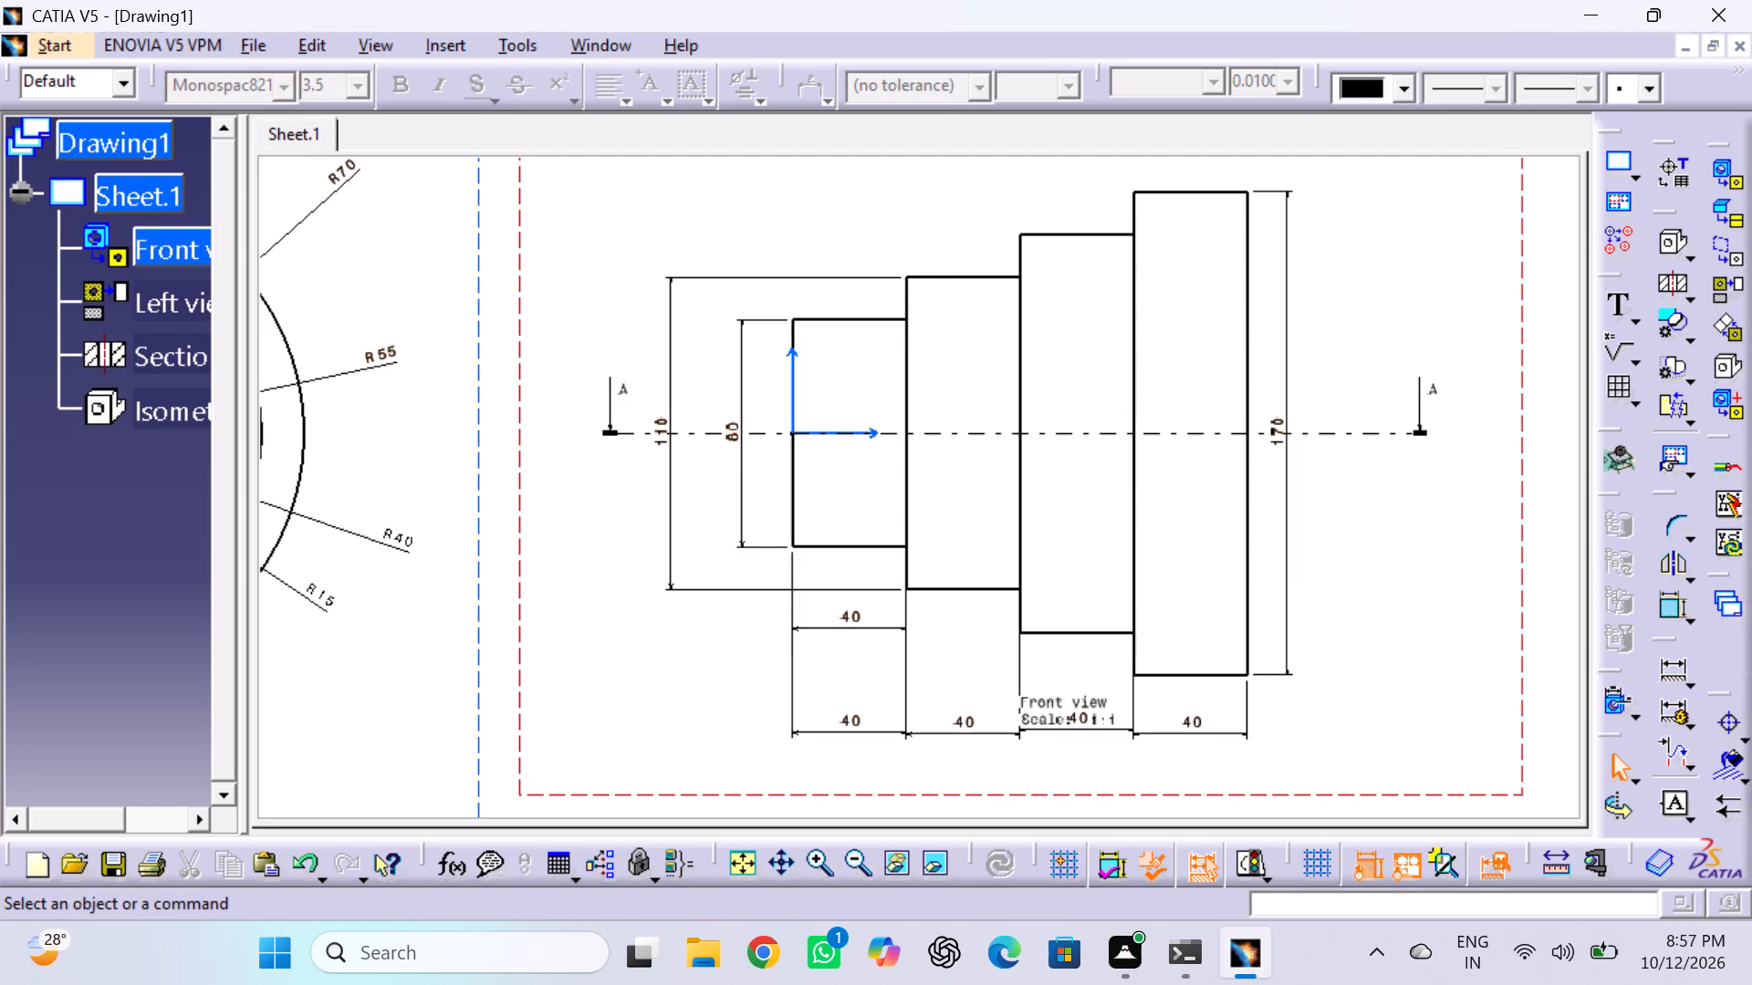
Dimension the third step's full height in the front view, placing it just inside the largest step's height dimension.
{"action": "double_click", "coordinate": [1671, 669]}
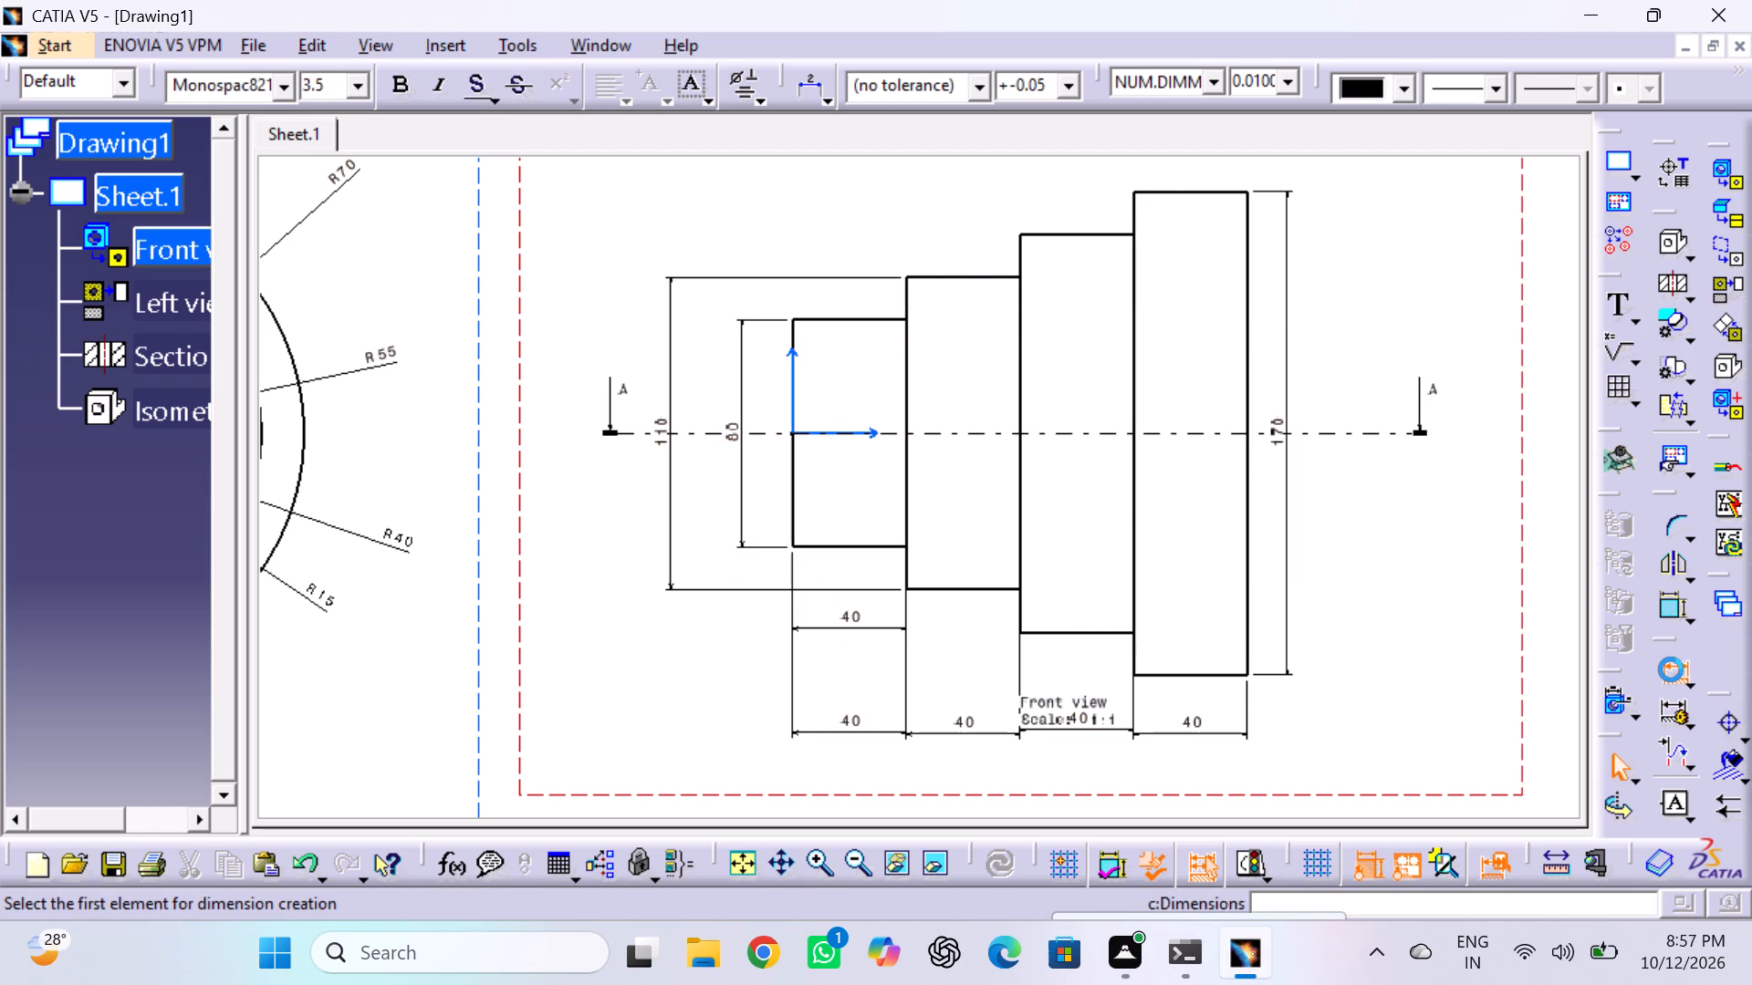
{"action": "left_click", "coordinate": [1019, 517]}
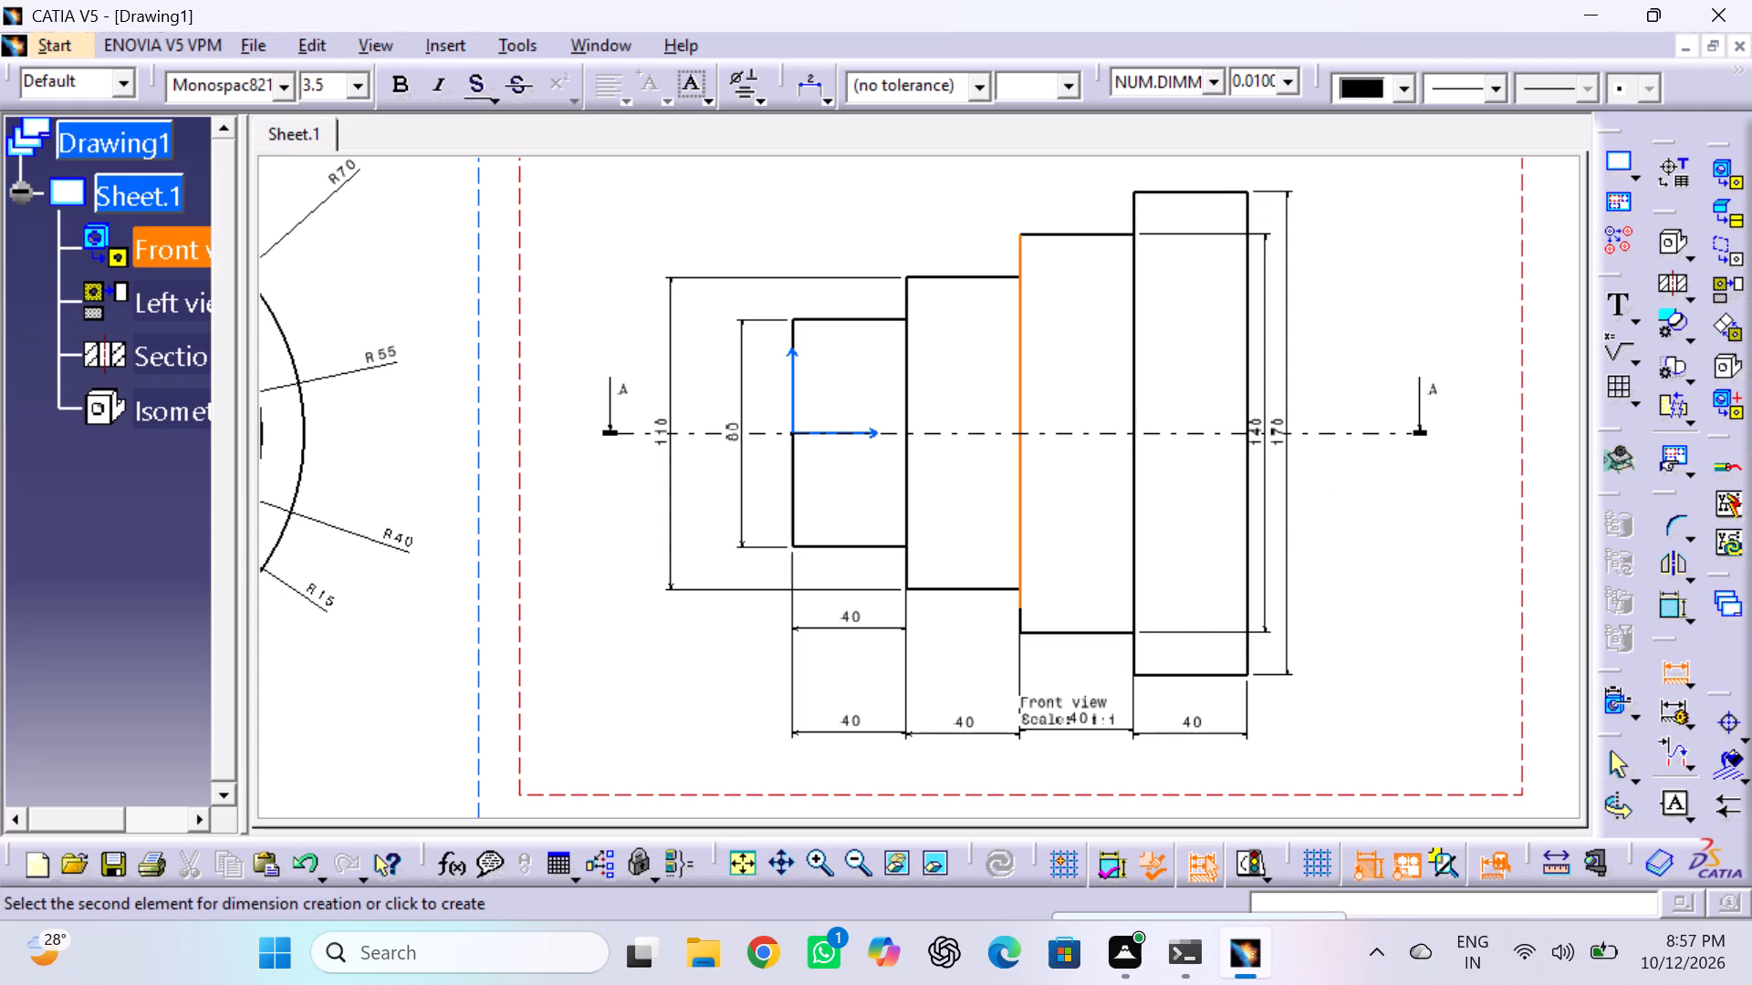
{"action": "left_click", "coordinate": [1265, 538]}
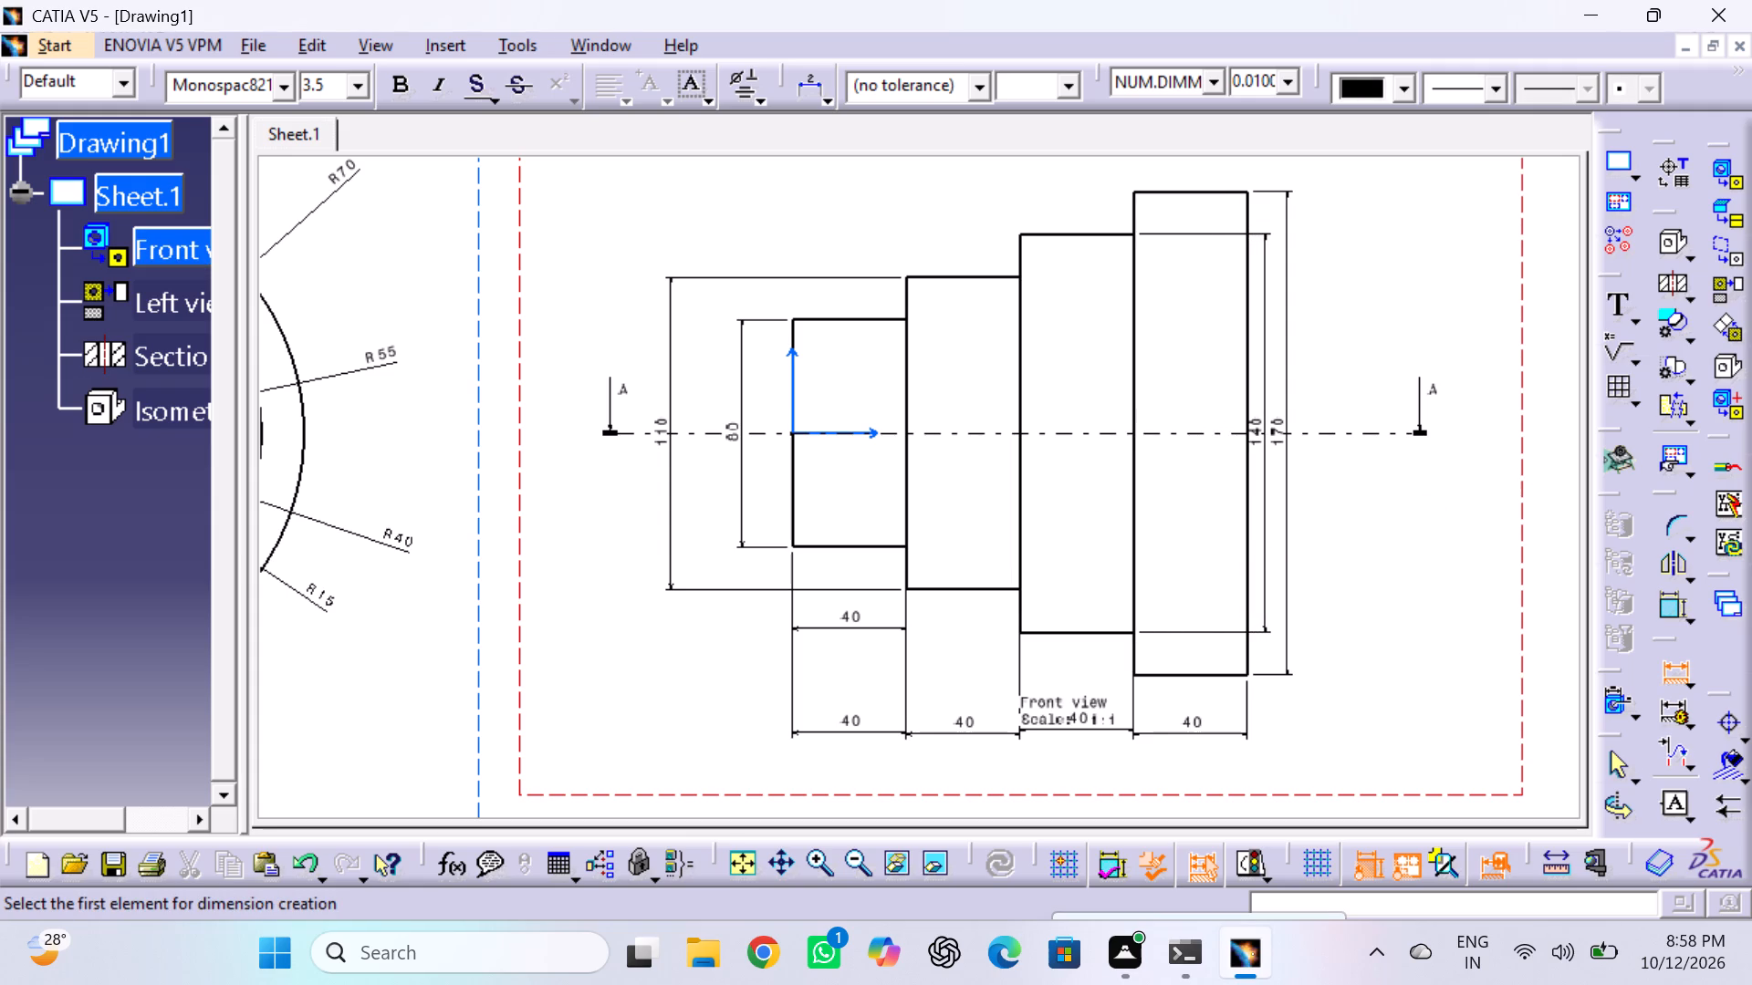
{"action": "left_click", "coordinate": [1674, 661]}
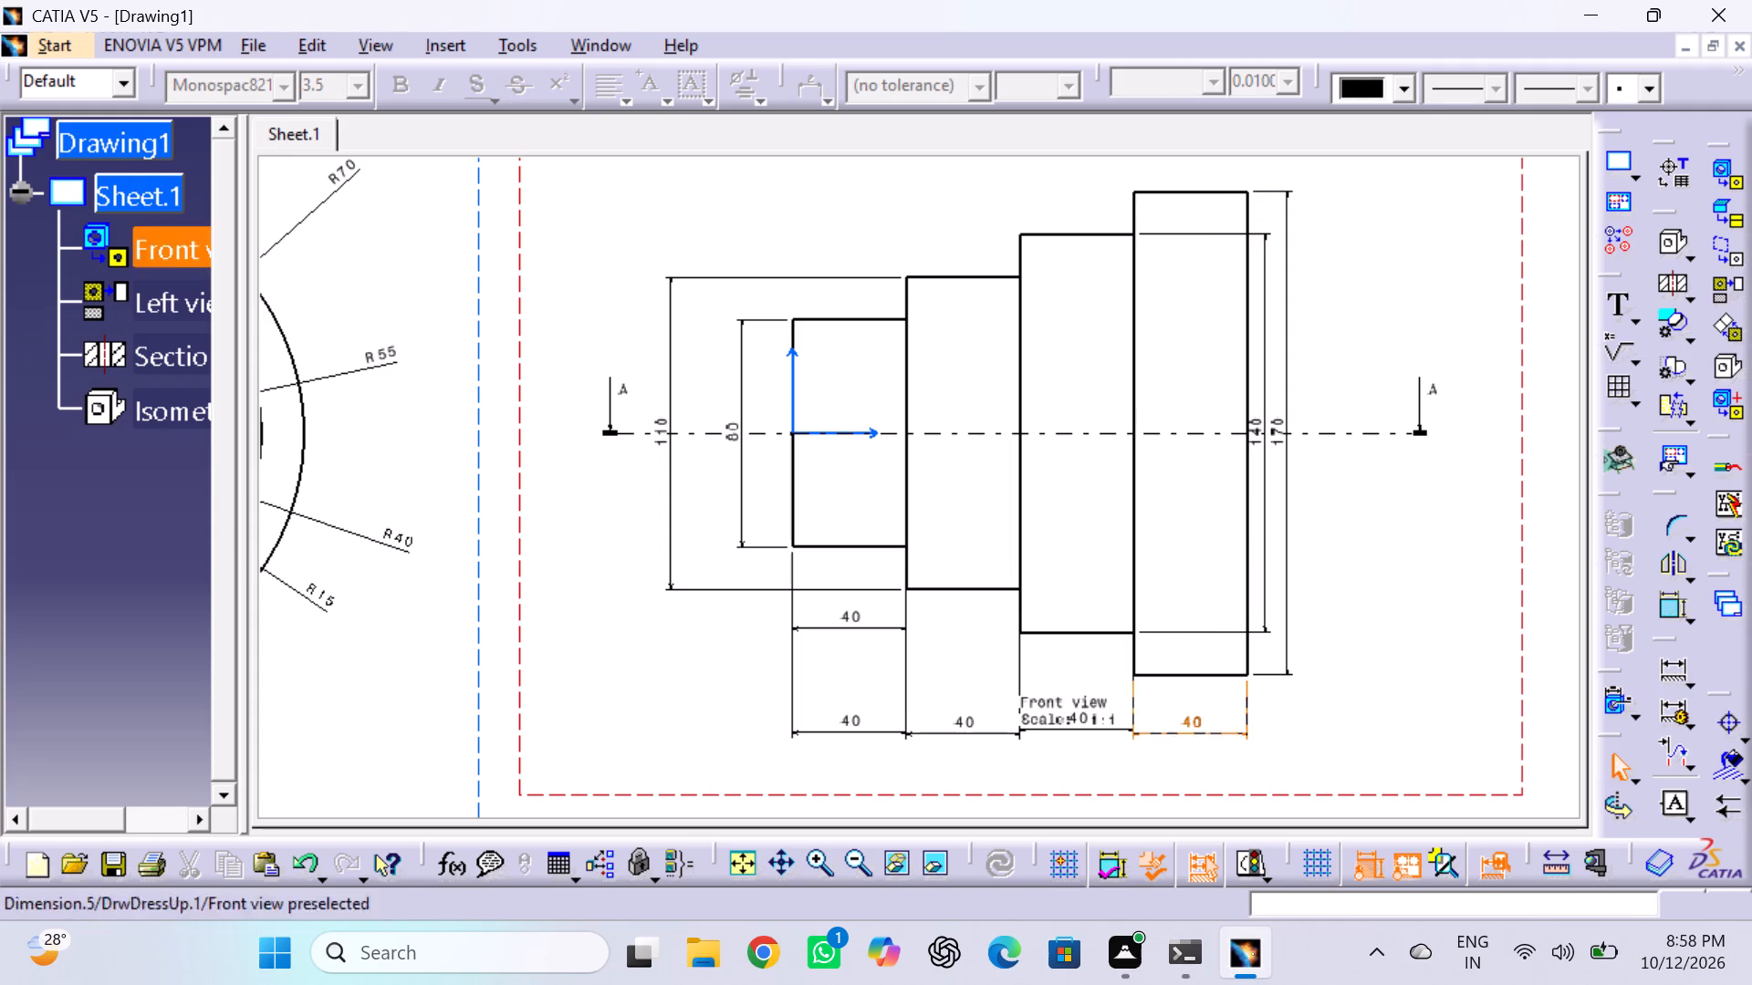
Delete the duplicate upper length dimension under the front view's smallest step.
{"action": "left_click", "coordinate": [839, 624]}
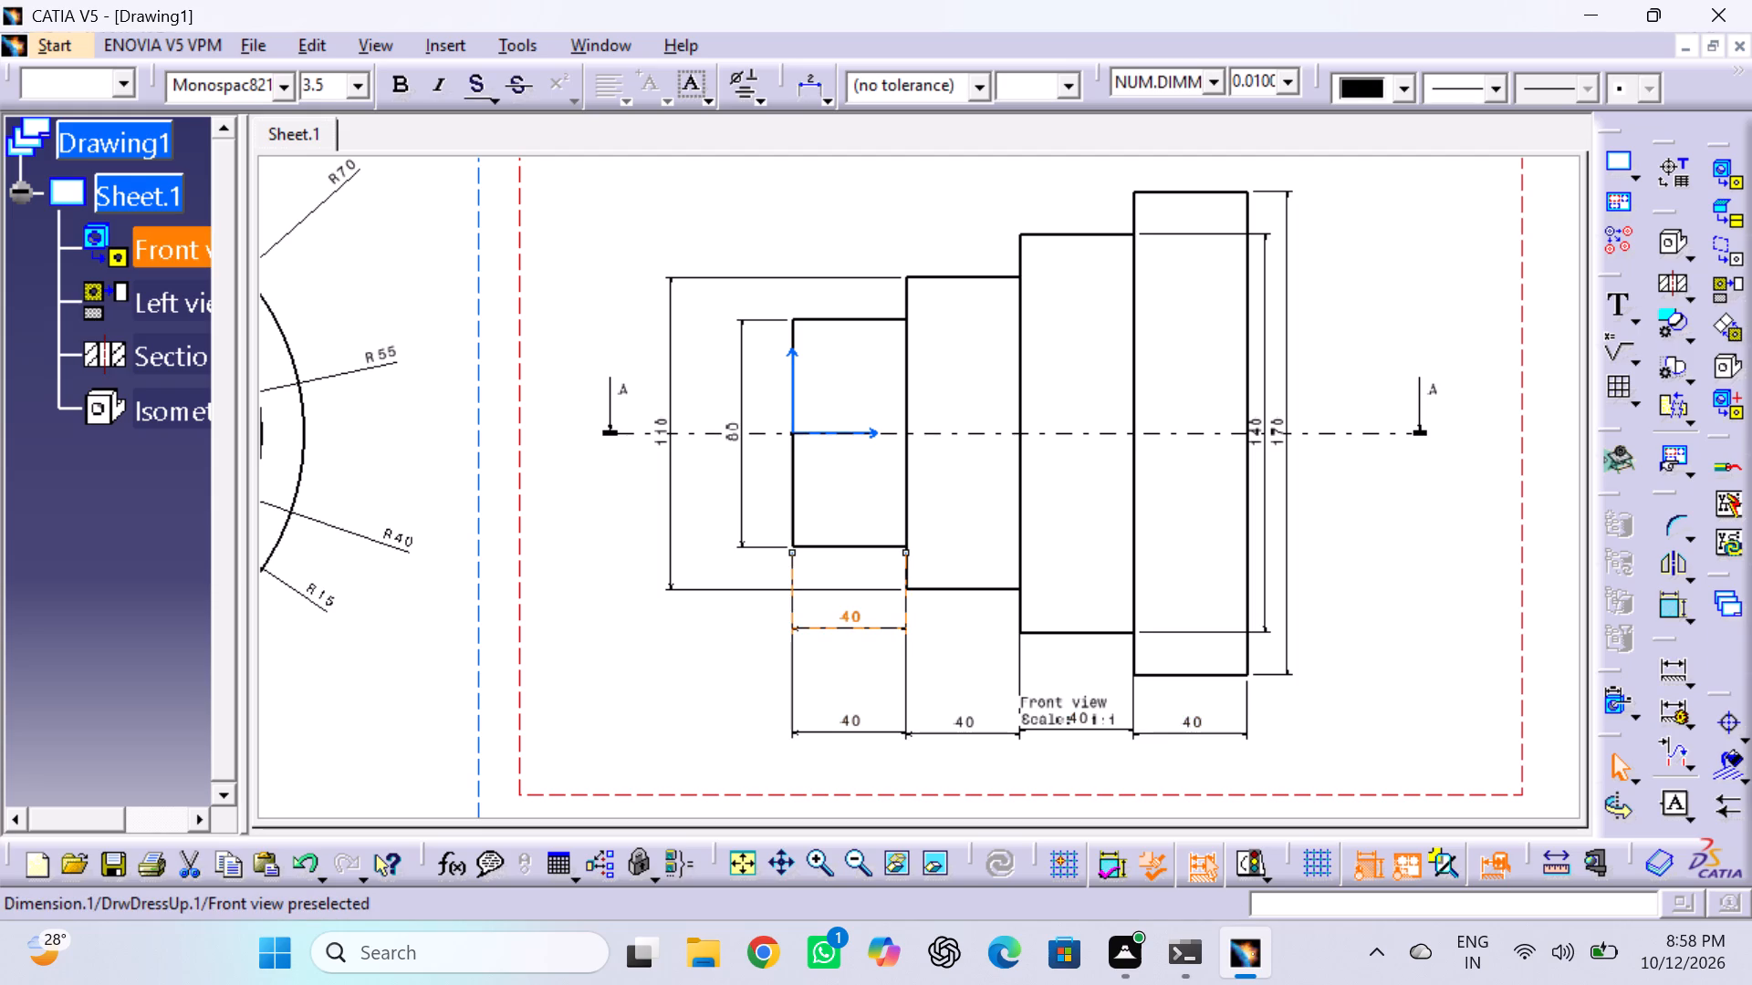
{"action": "key", "text": "Delete"}
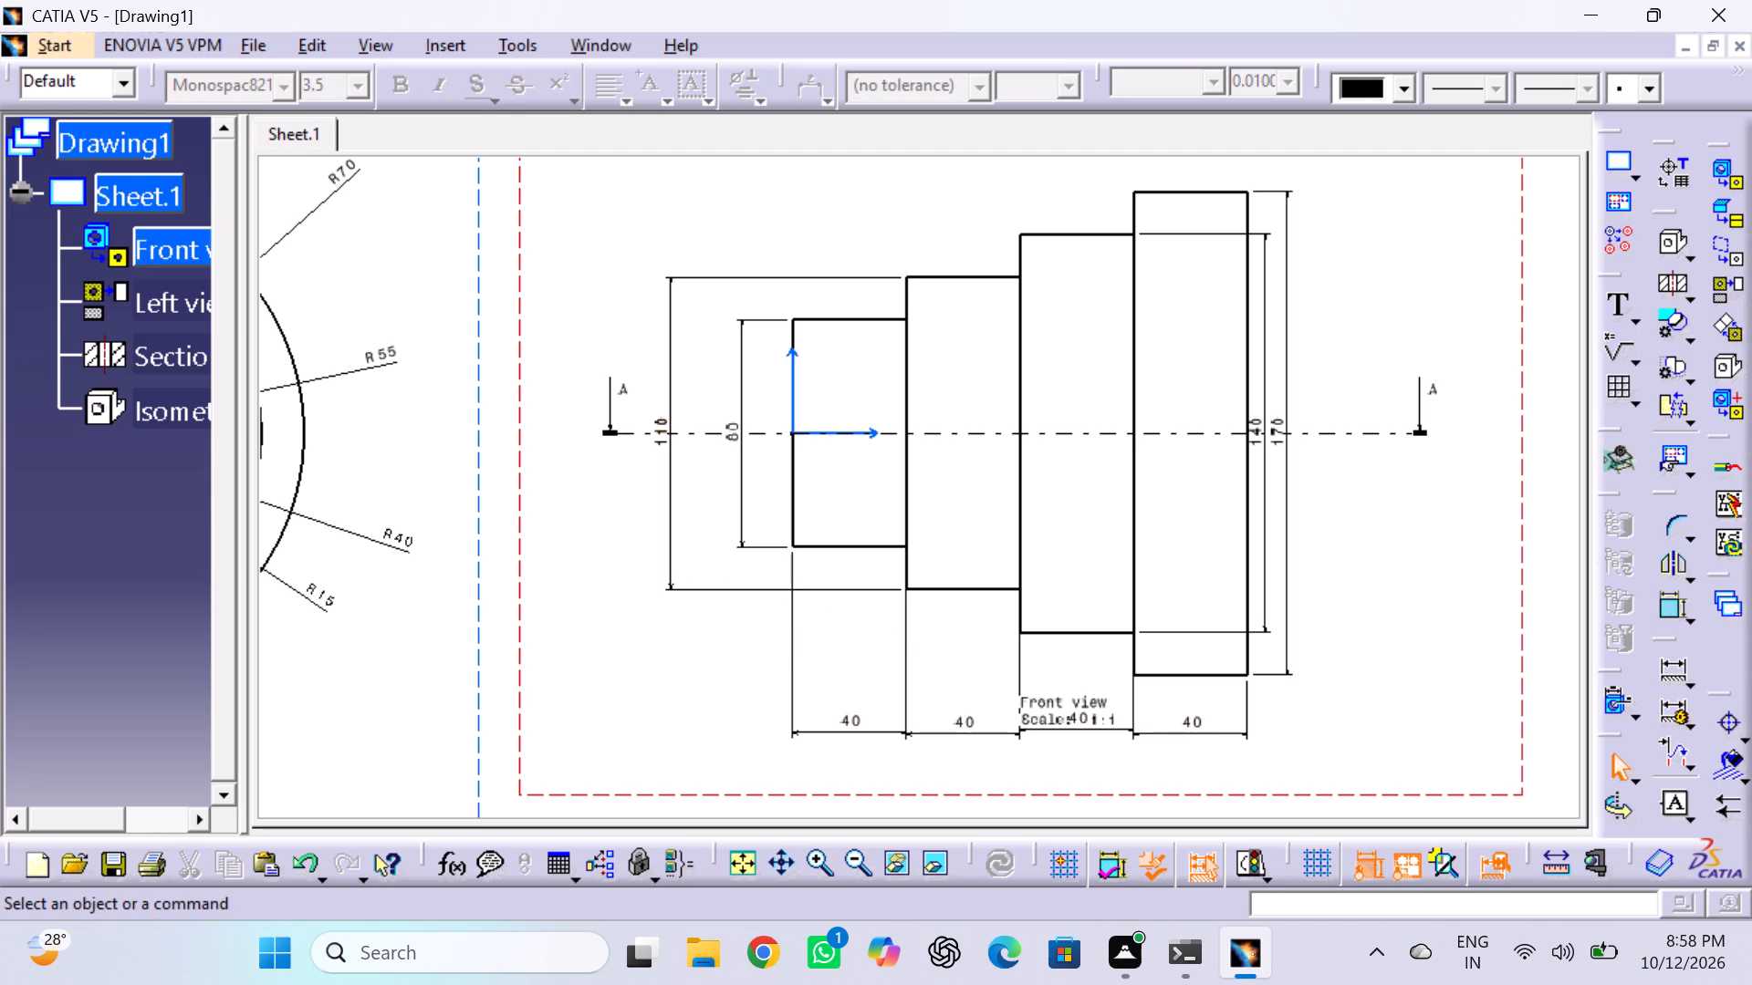
In section view A-A, dimension the hub's inner end edge between the upper bore line and the upper keyway line, placed outside the largest step.
{"action": "middle_click_drag", "start_coordinate": [872, 209], "coordinate": [968, 821]}
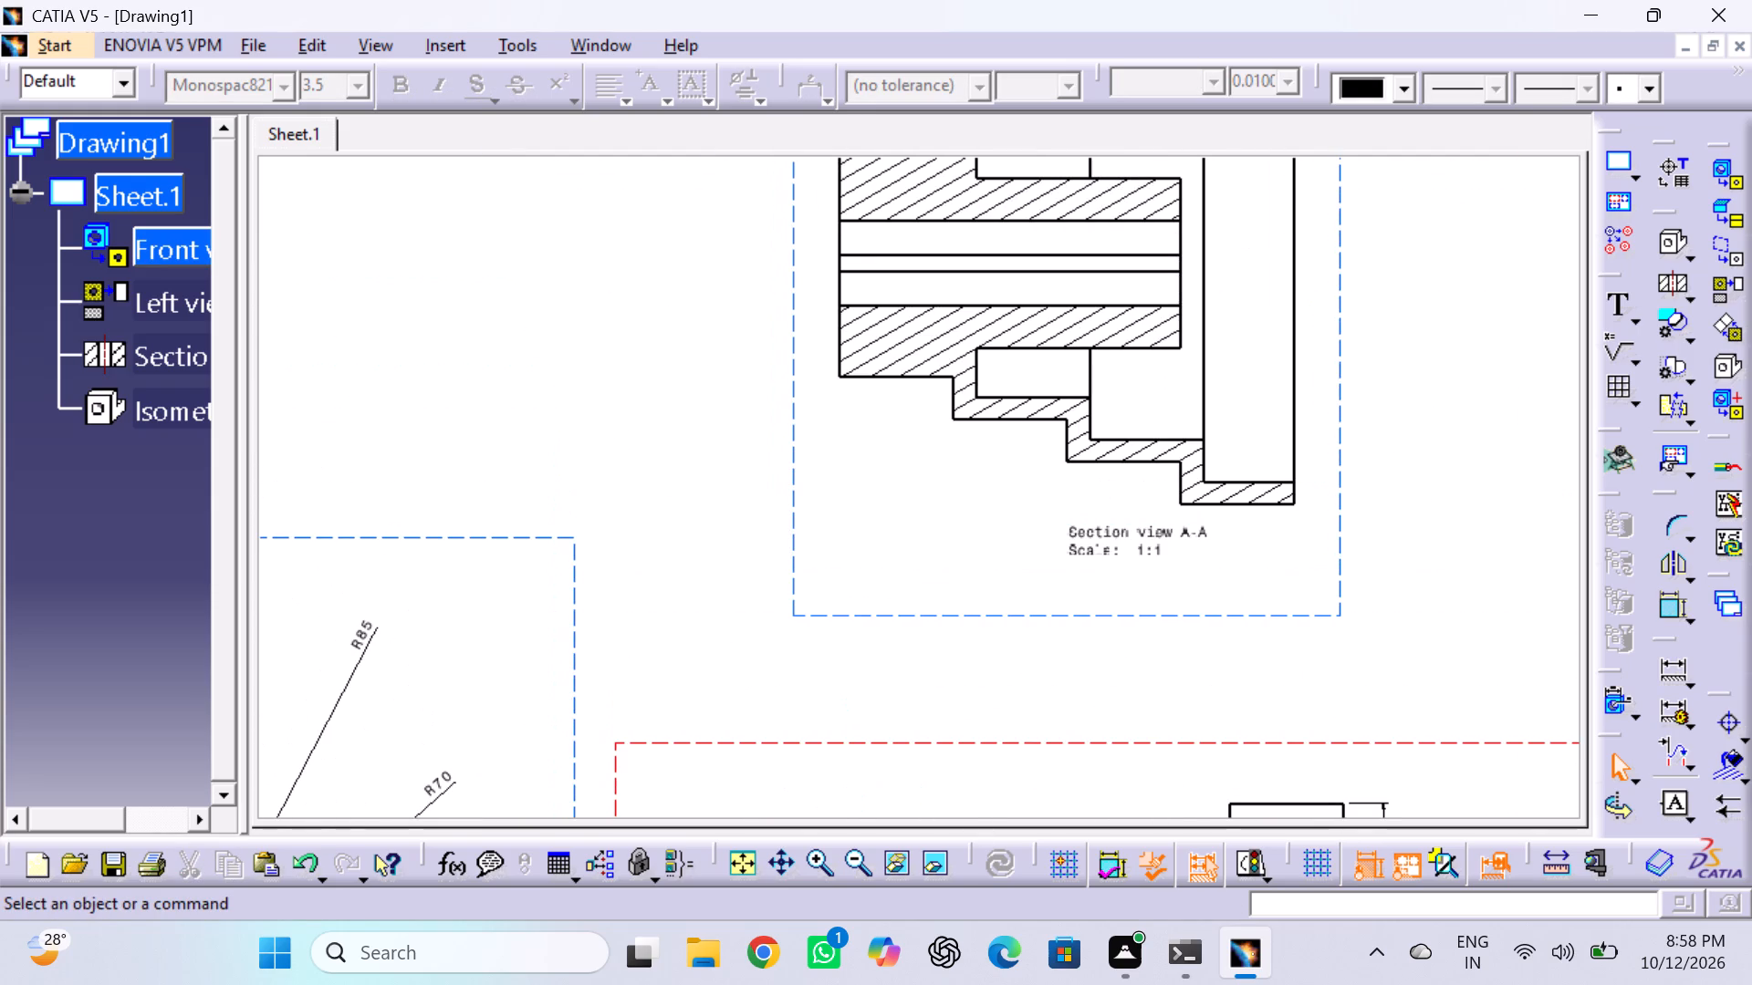
{"action": "middle_click_drag", "start_coordinate": [723, 347], "coordinate": [683, 517]}
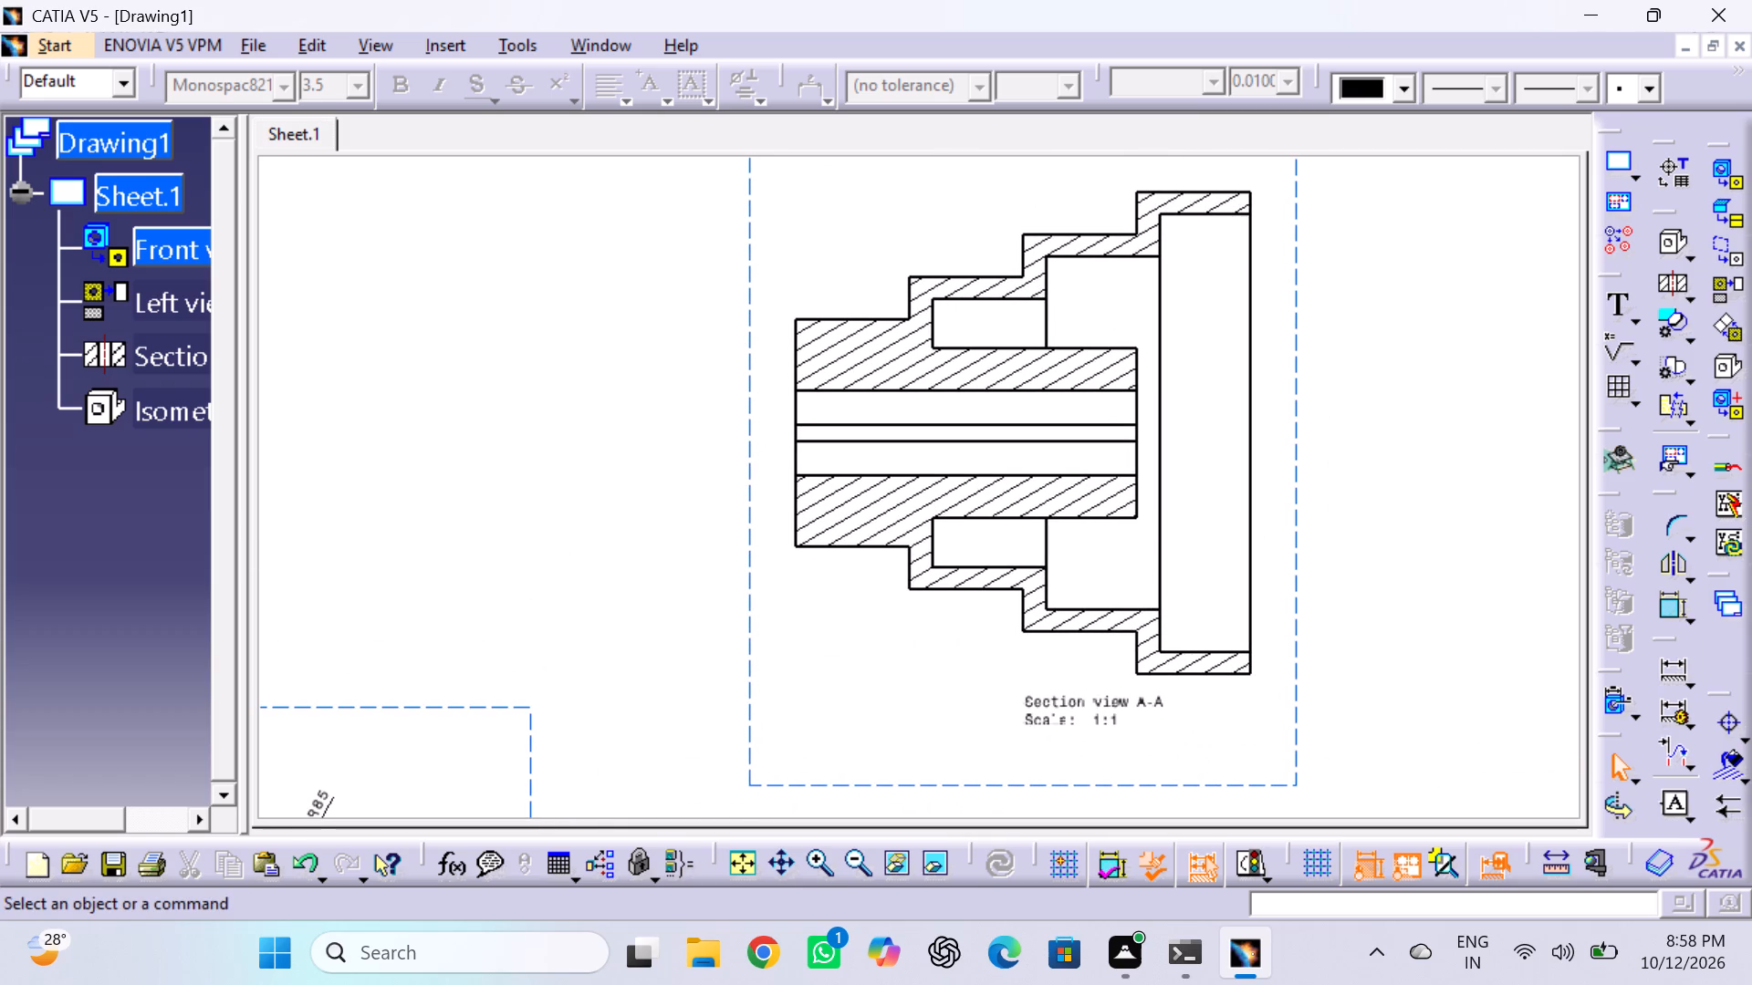
{"action": "double_click", "coordinate": [1669, 669]}
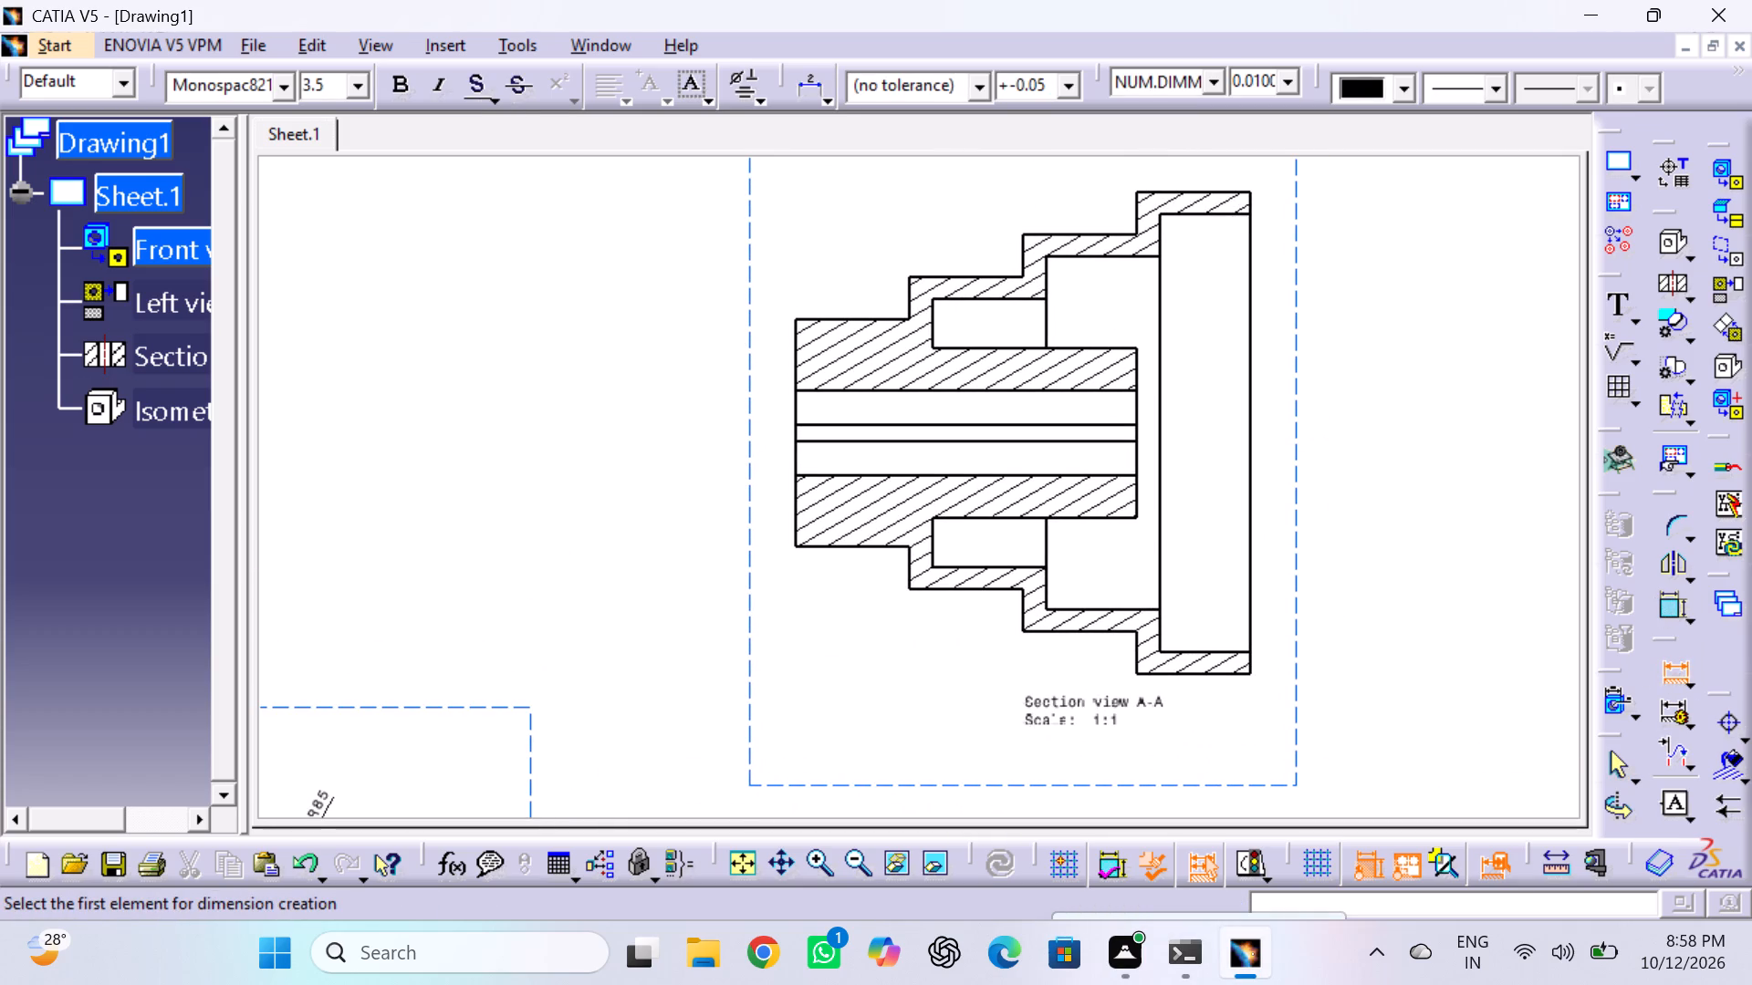
{"action": "left_click", "coordinate": [1136, 410]}
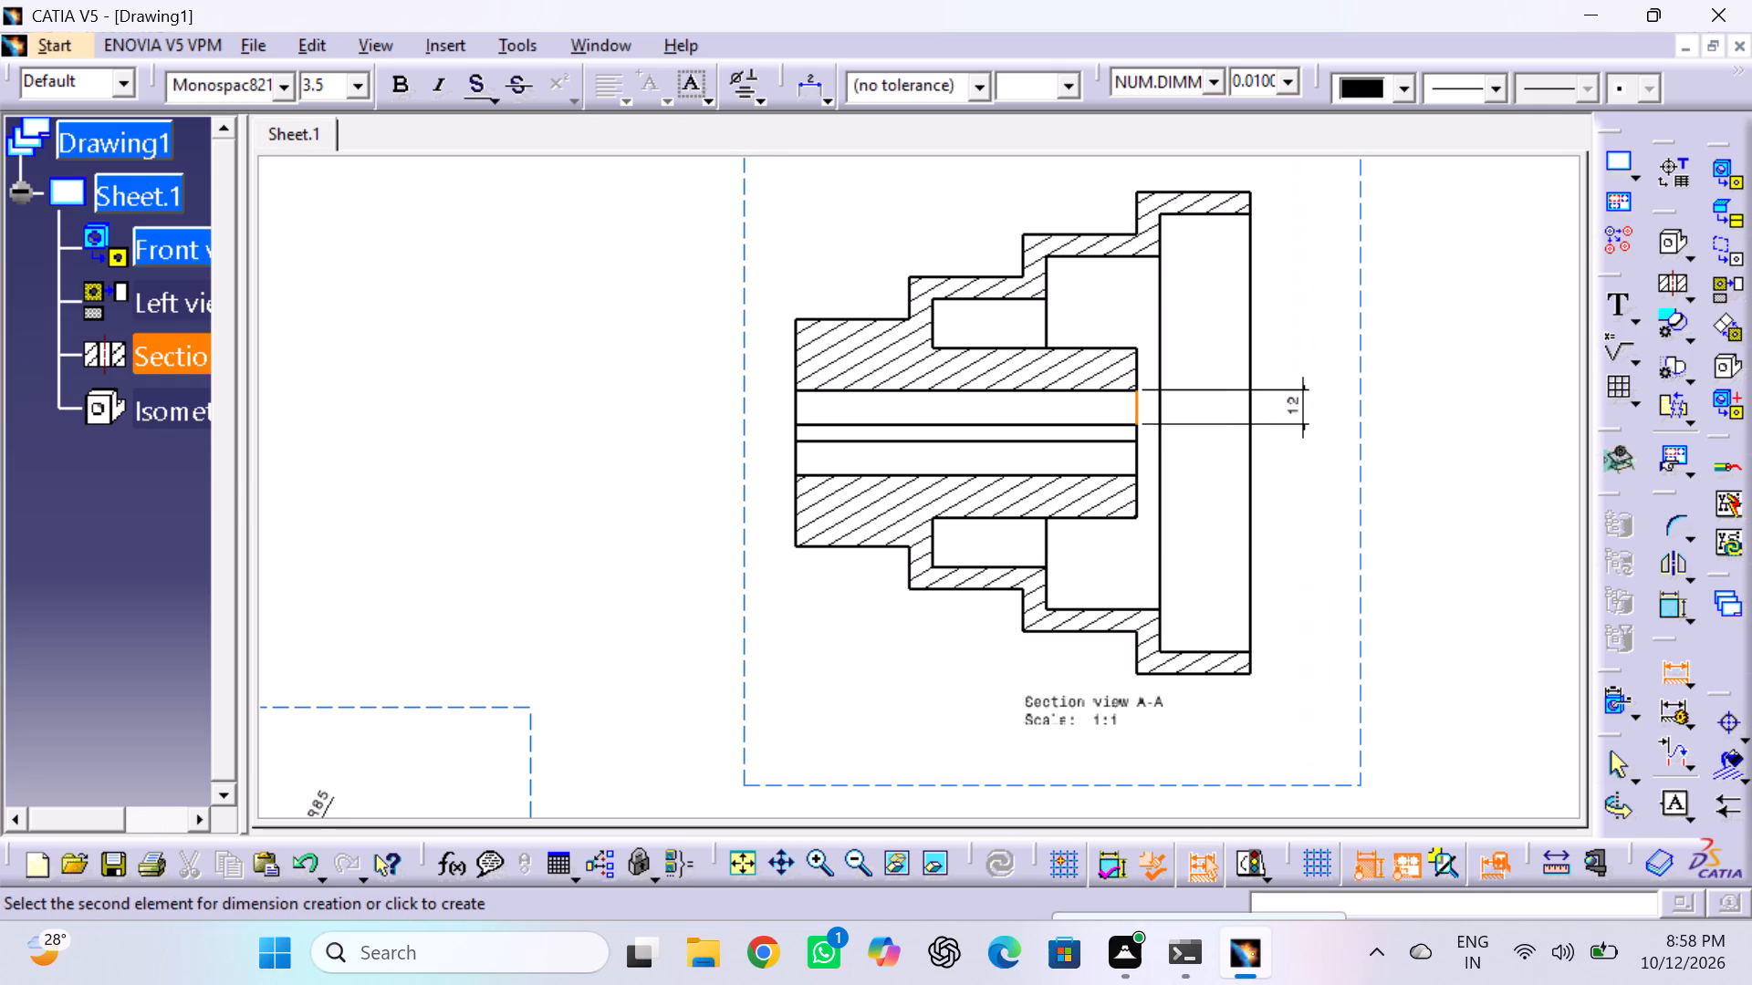
{"action": "left_click", "coordinate": [1302, 419]}
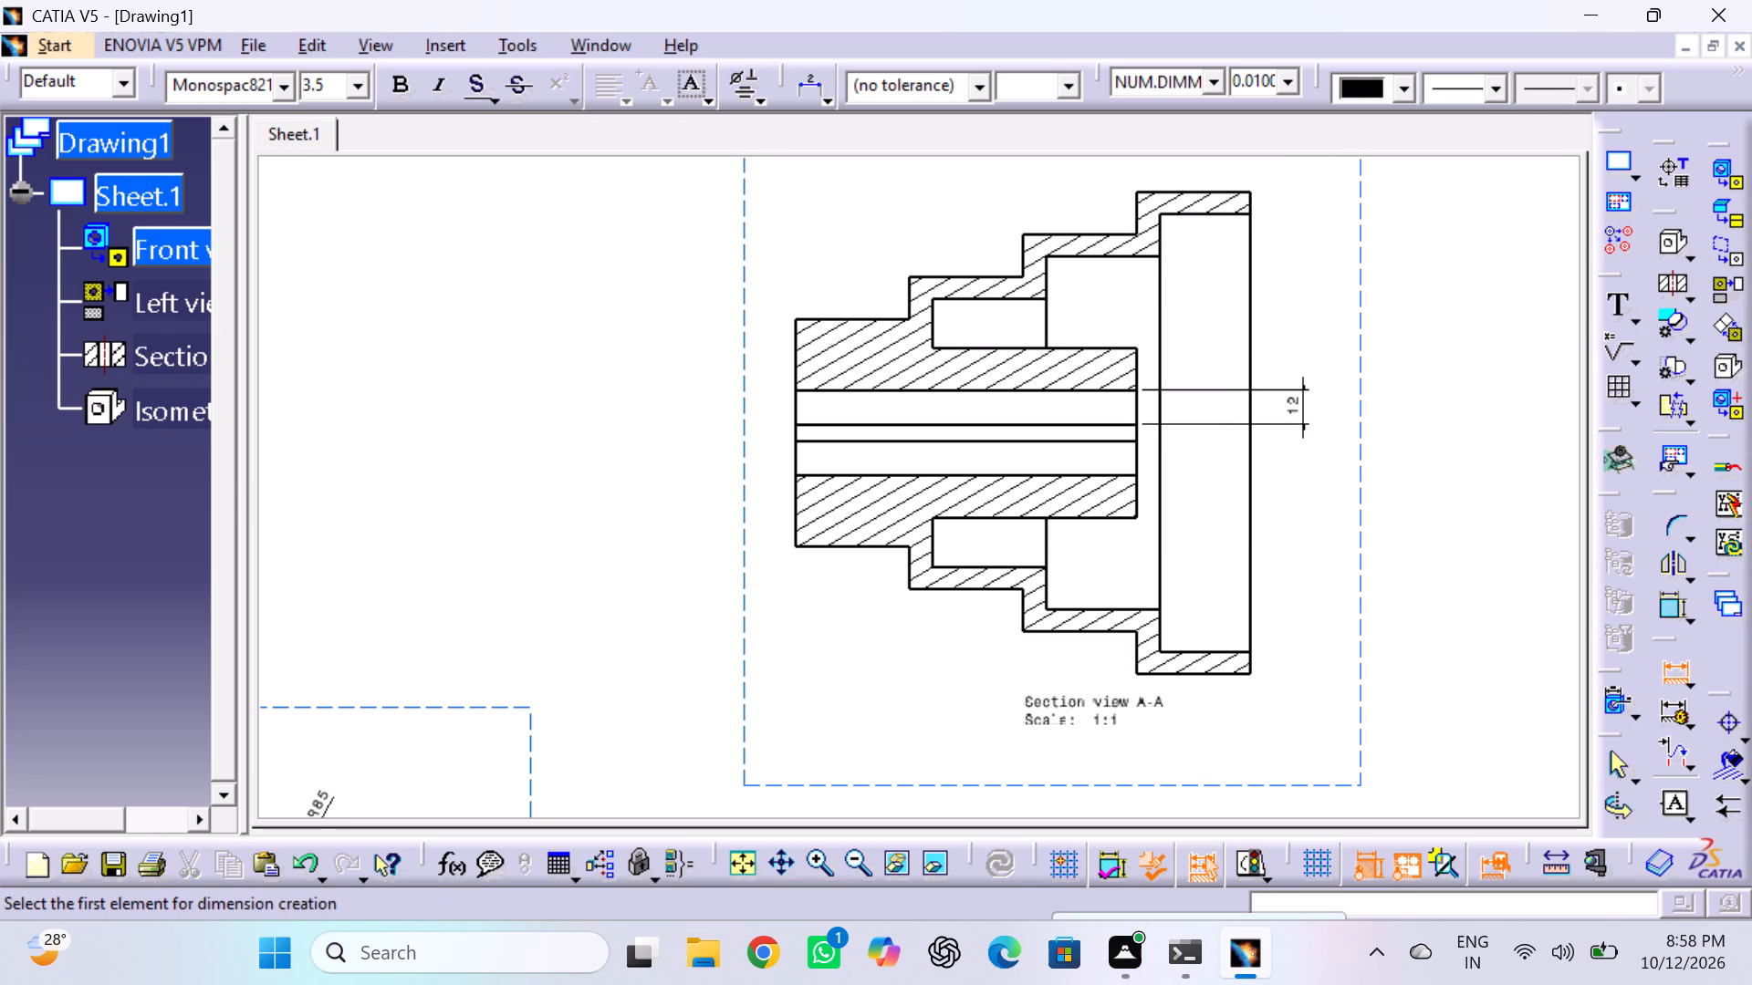
Dimension the second step's upper wall thickness and the thickness of the largest step's shoulder wall in section view A-A.
{"action": "left_click", "coordinate": [956, 297]}
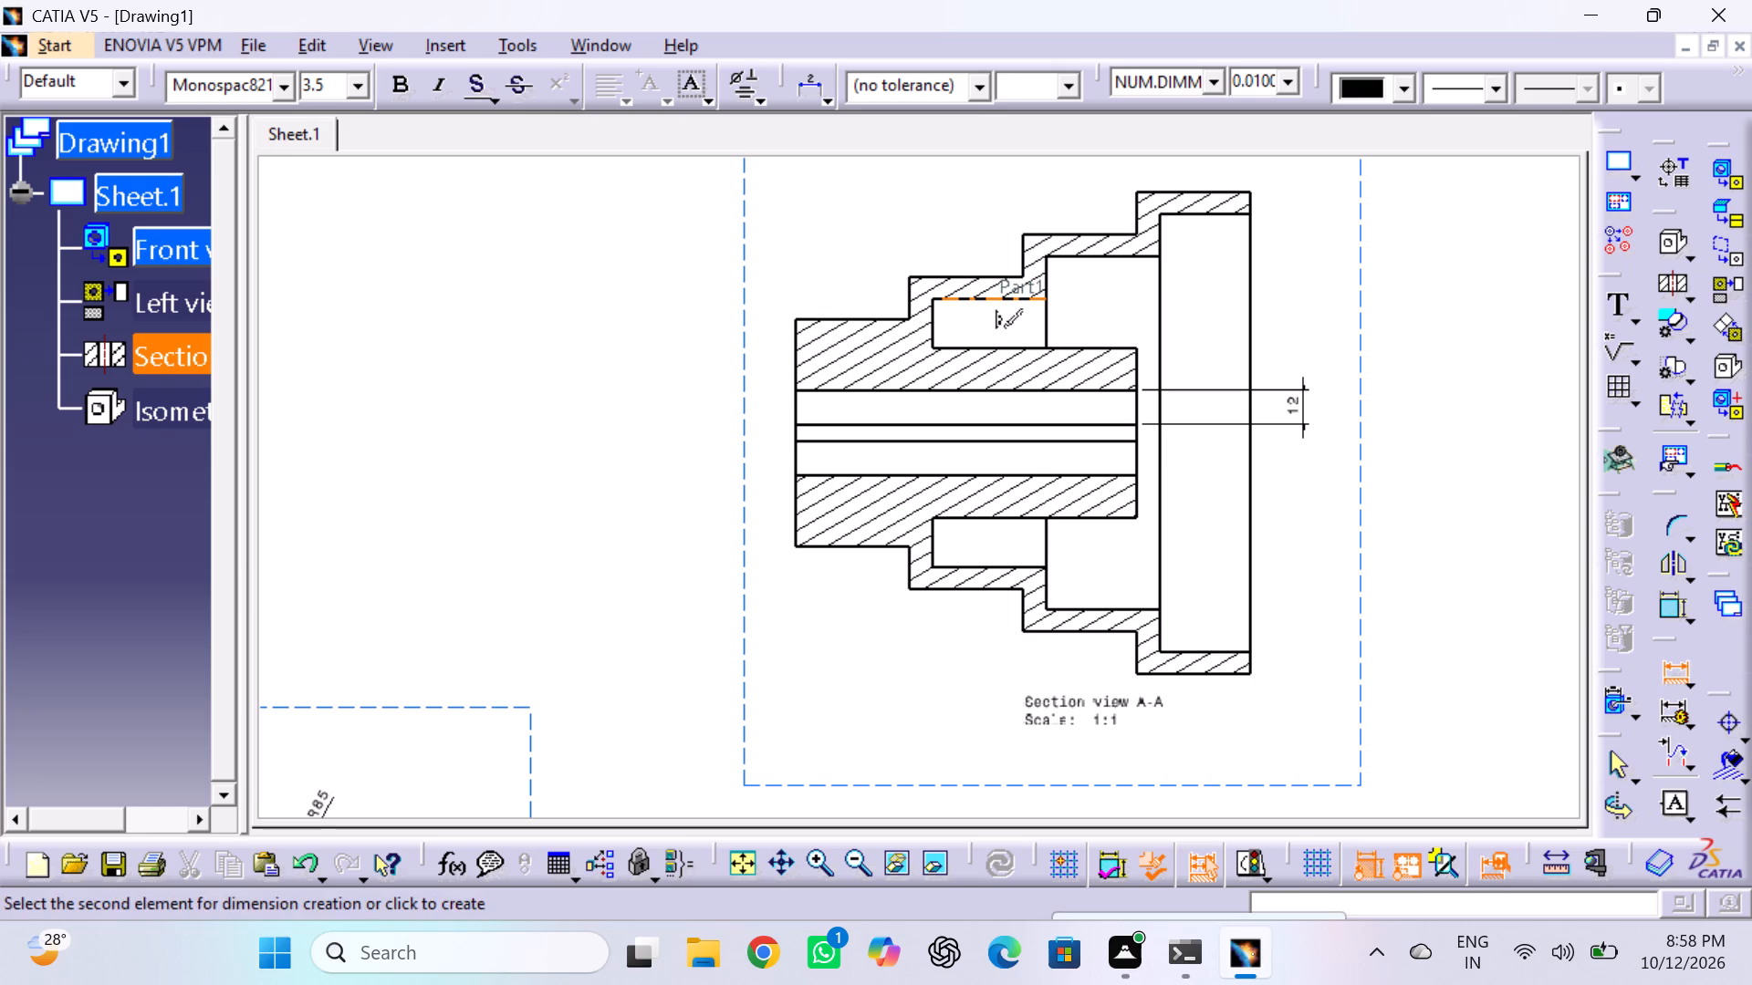
{"action": "left_click", "coordinate": [971, 277]}
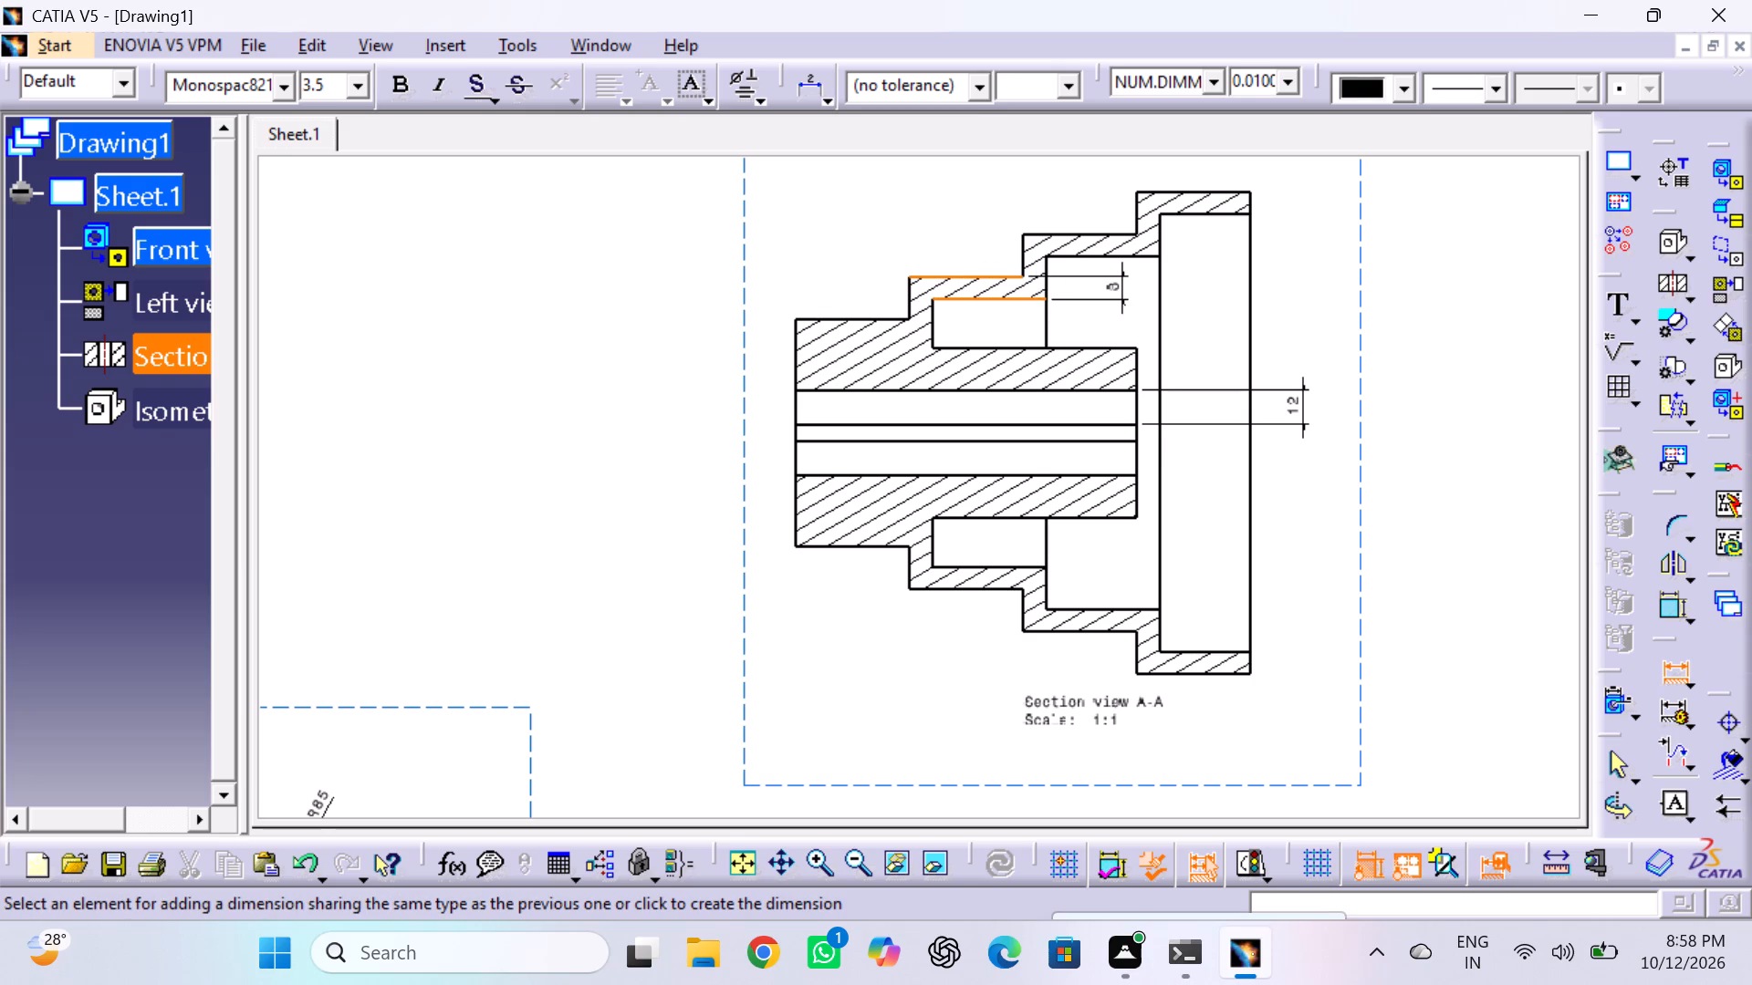
{"action": "left_click", "coordinate": [1121, 287]}
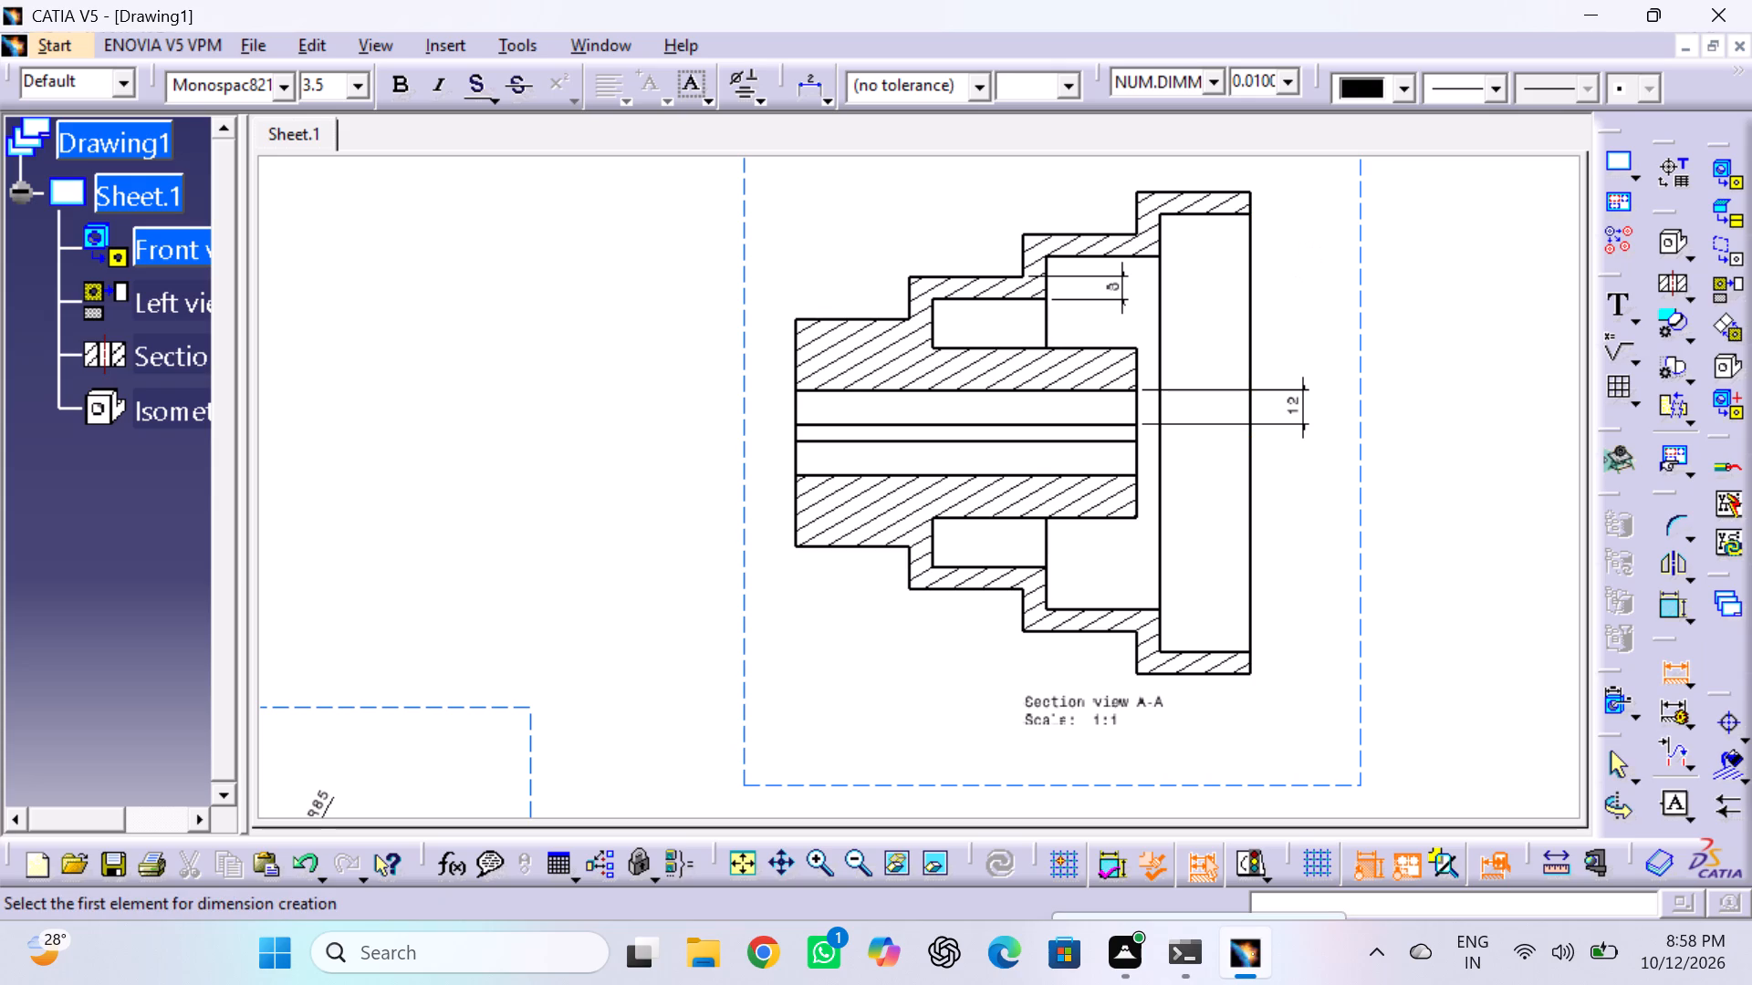
{"action": "double_click", "coordinate": [1158, 227]}
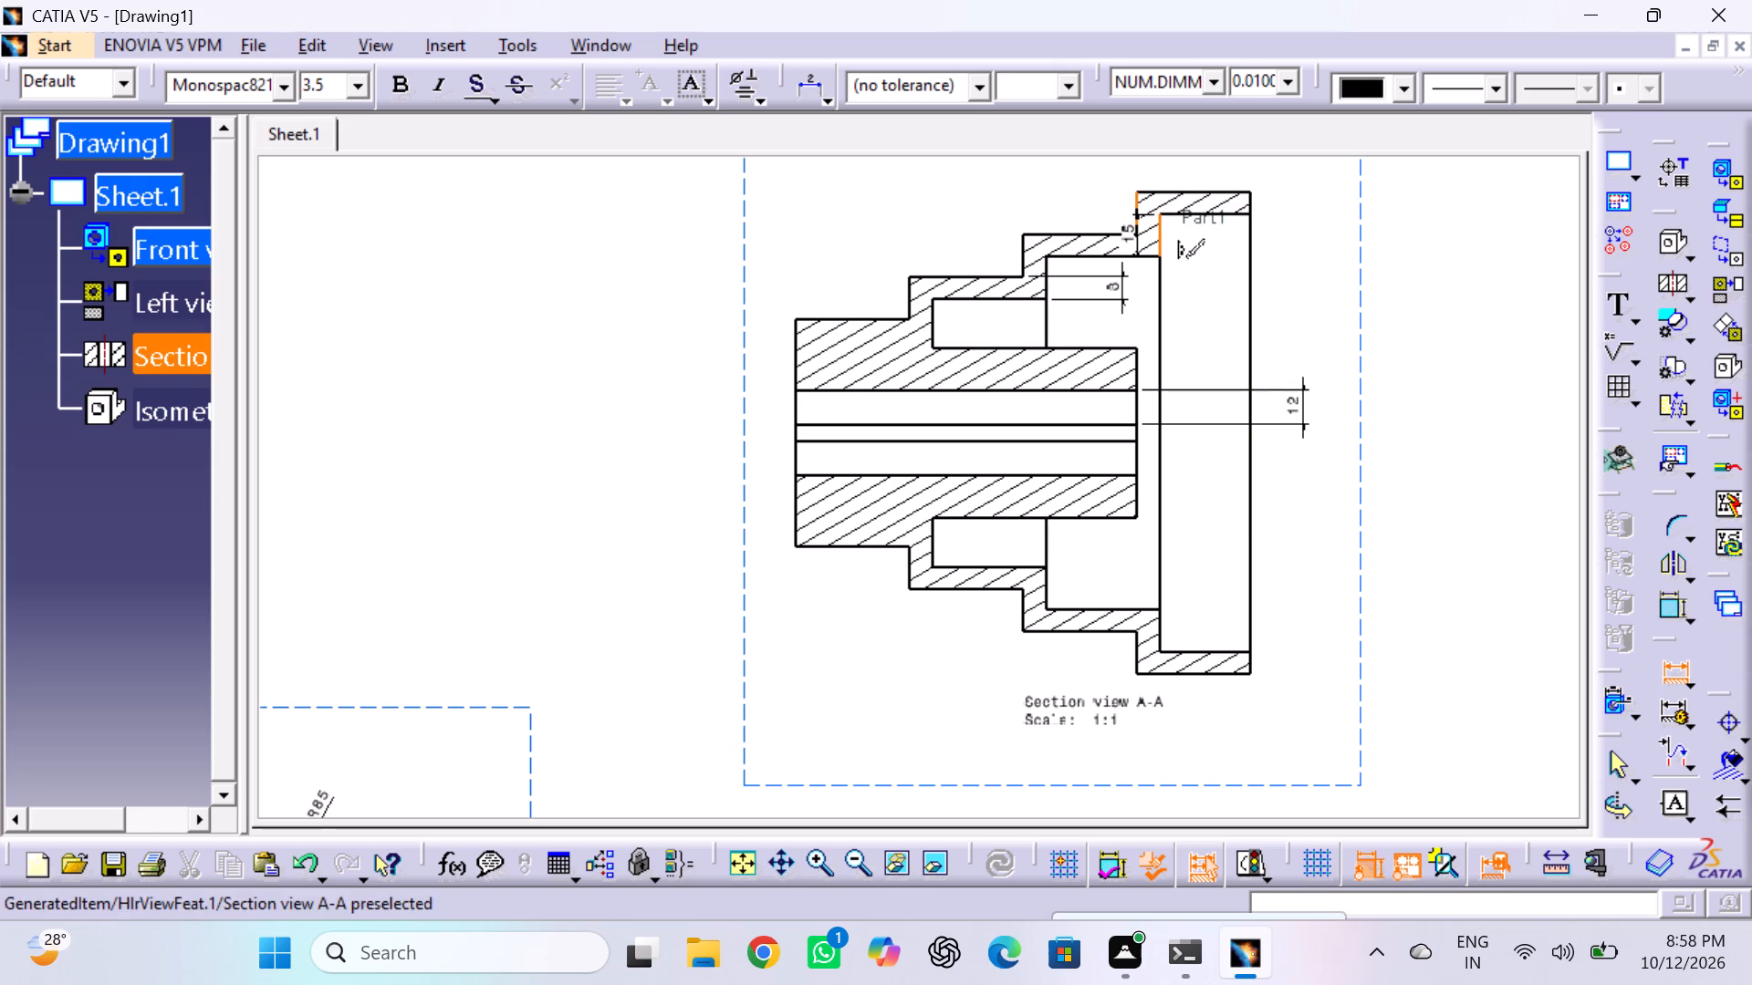
{"action": "left_click", "coordinate": [1134, 228]}
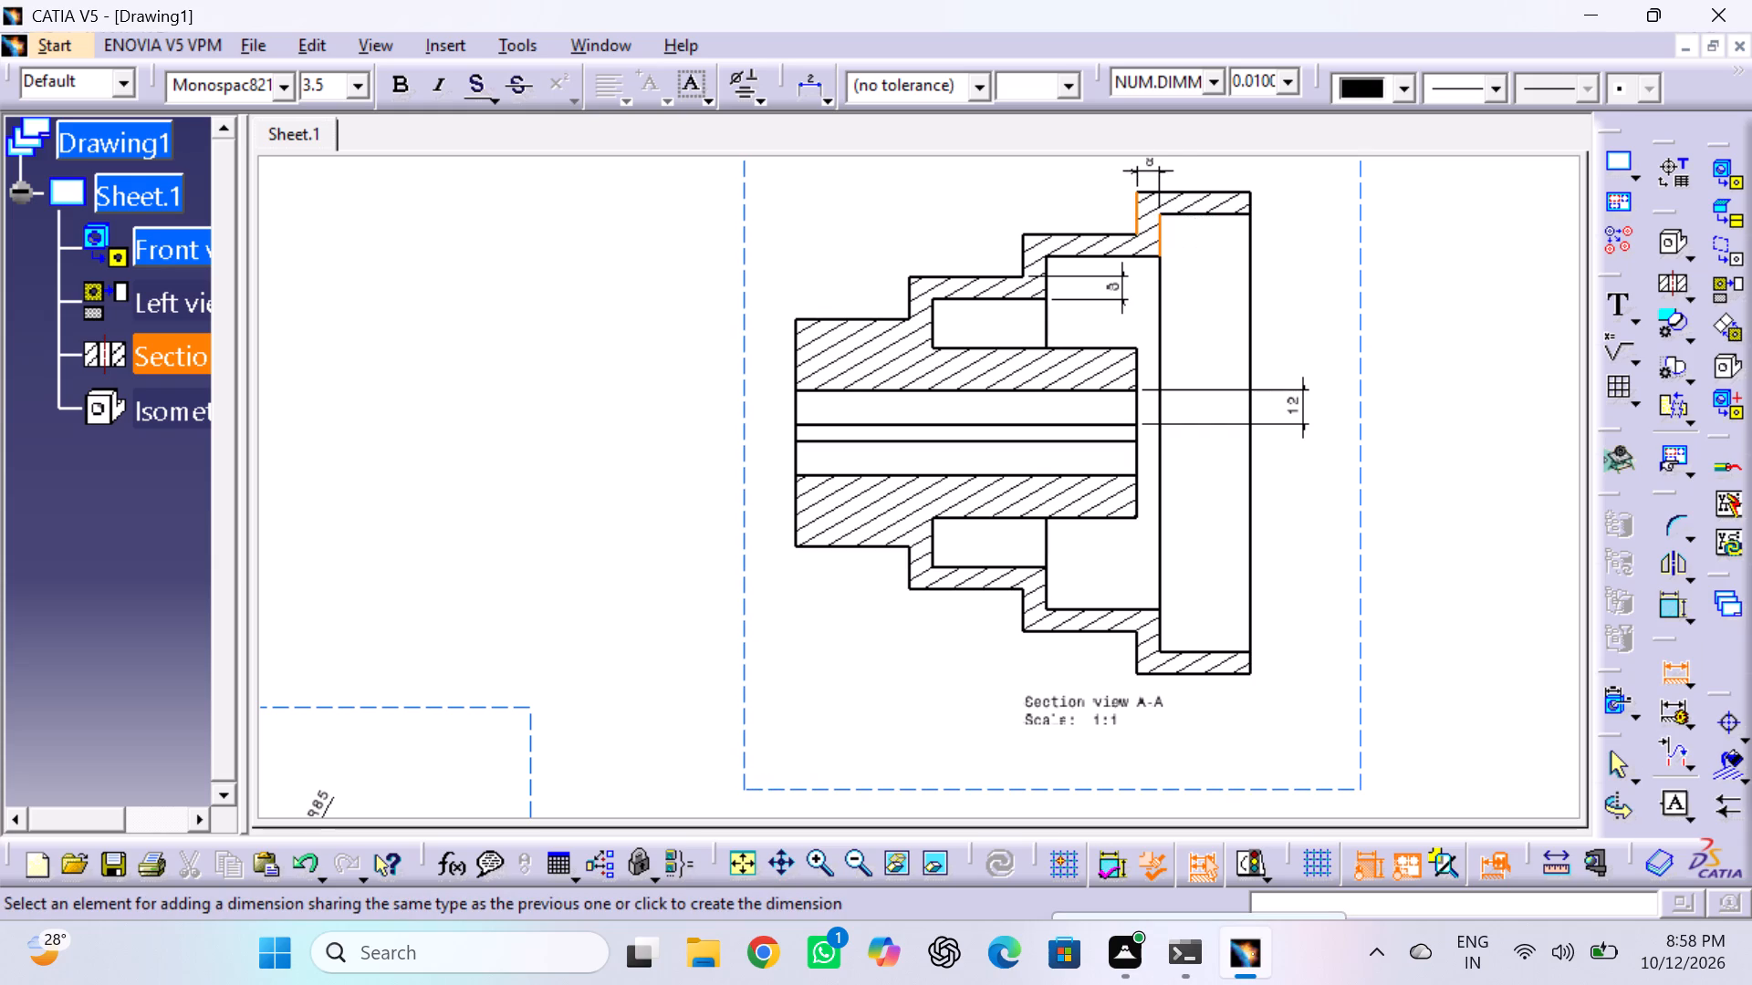
{"action": "left_click", "coordinate": [1155, 178]}
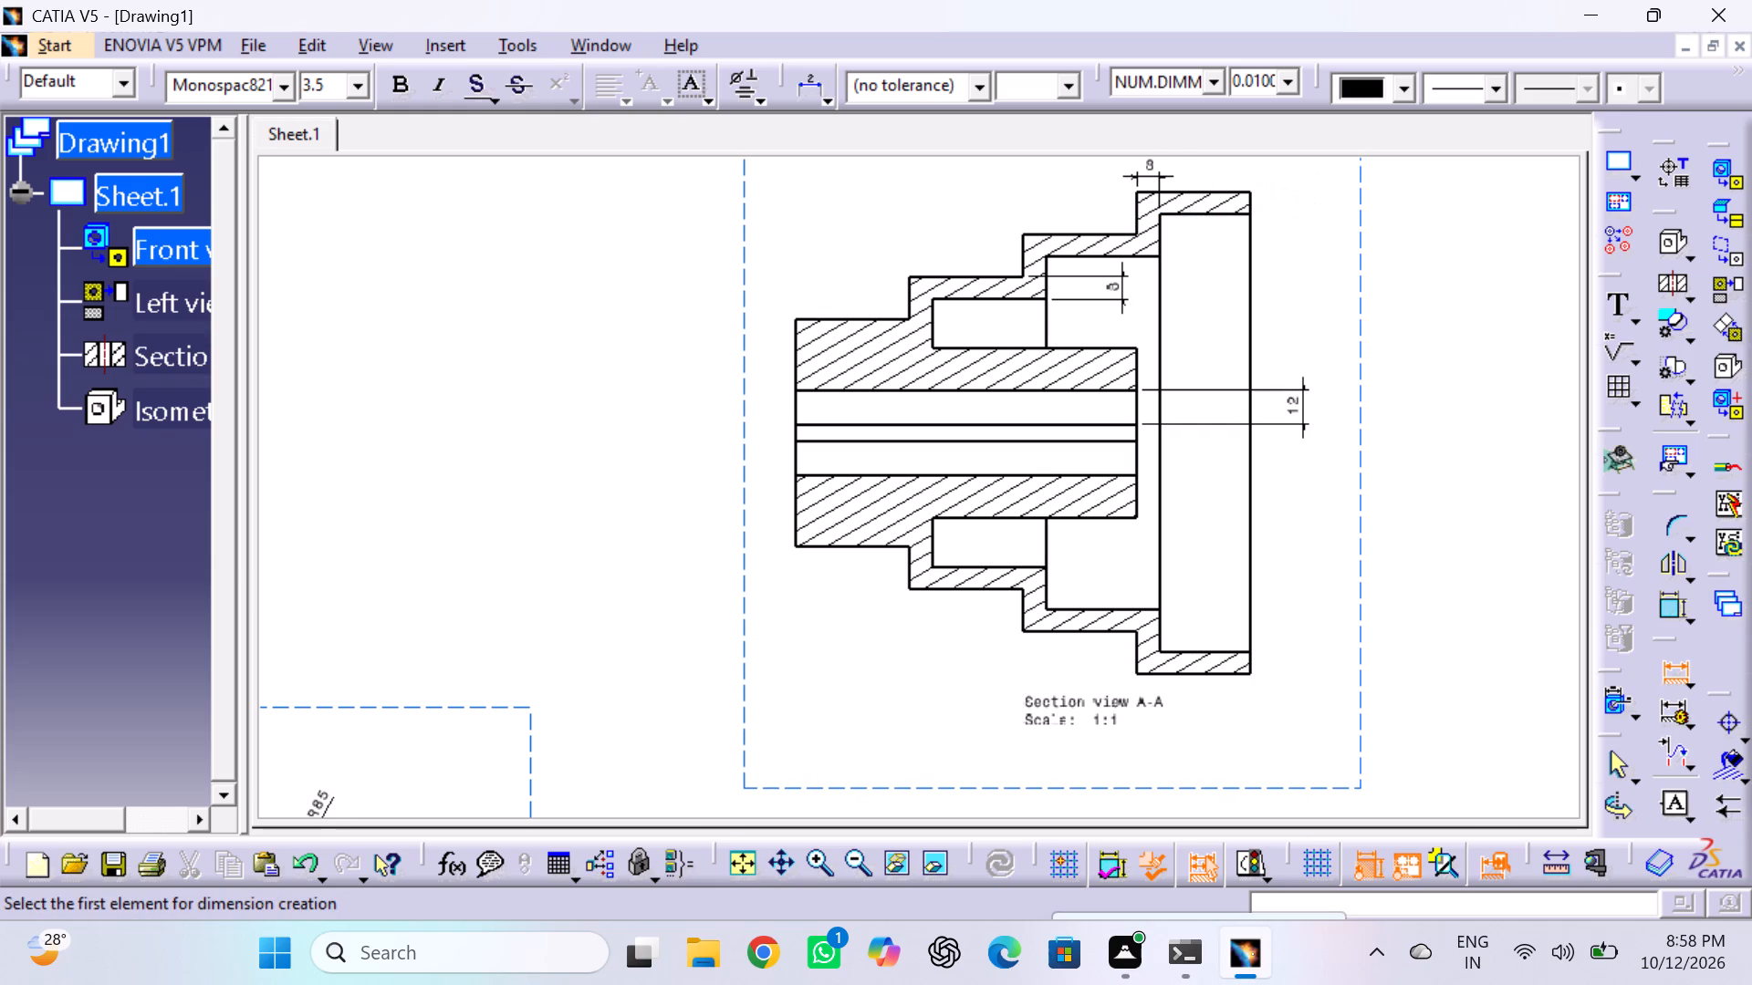
Examine the section view's dimensions and the overall layout of all four views on the sheet.
{"action": "middle_click_drag", "start_coordinate": [1333, 232], "coordinate": [1326, 309]}
{"action": "scroll", "coordinate": [1324, 307], "scroll_direction": "up", "scroll_amount": 1}
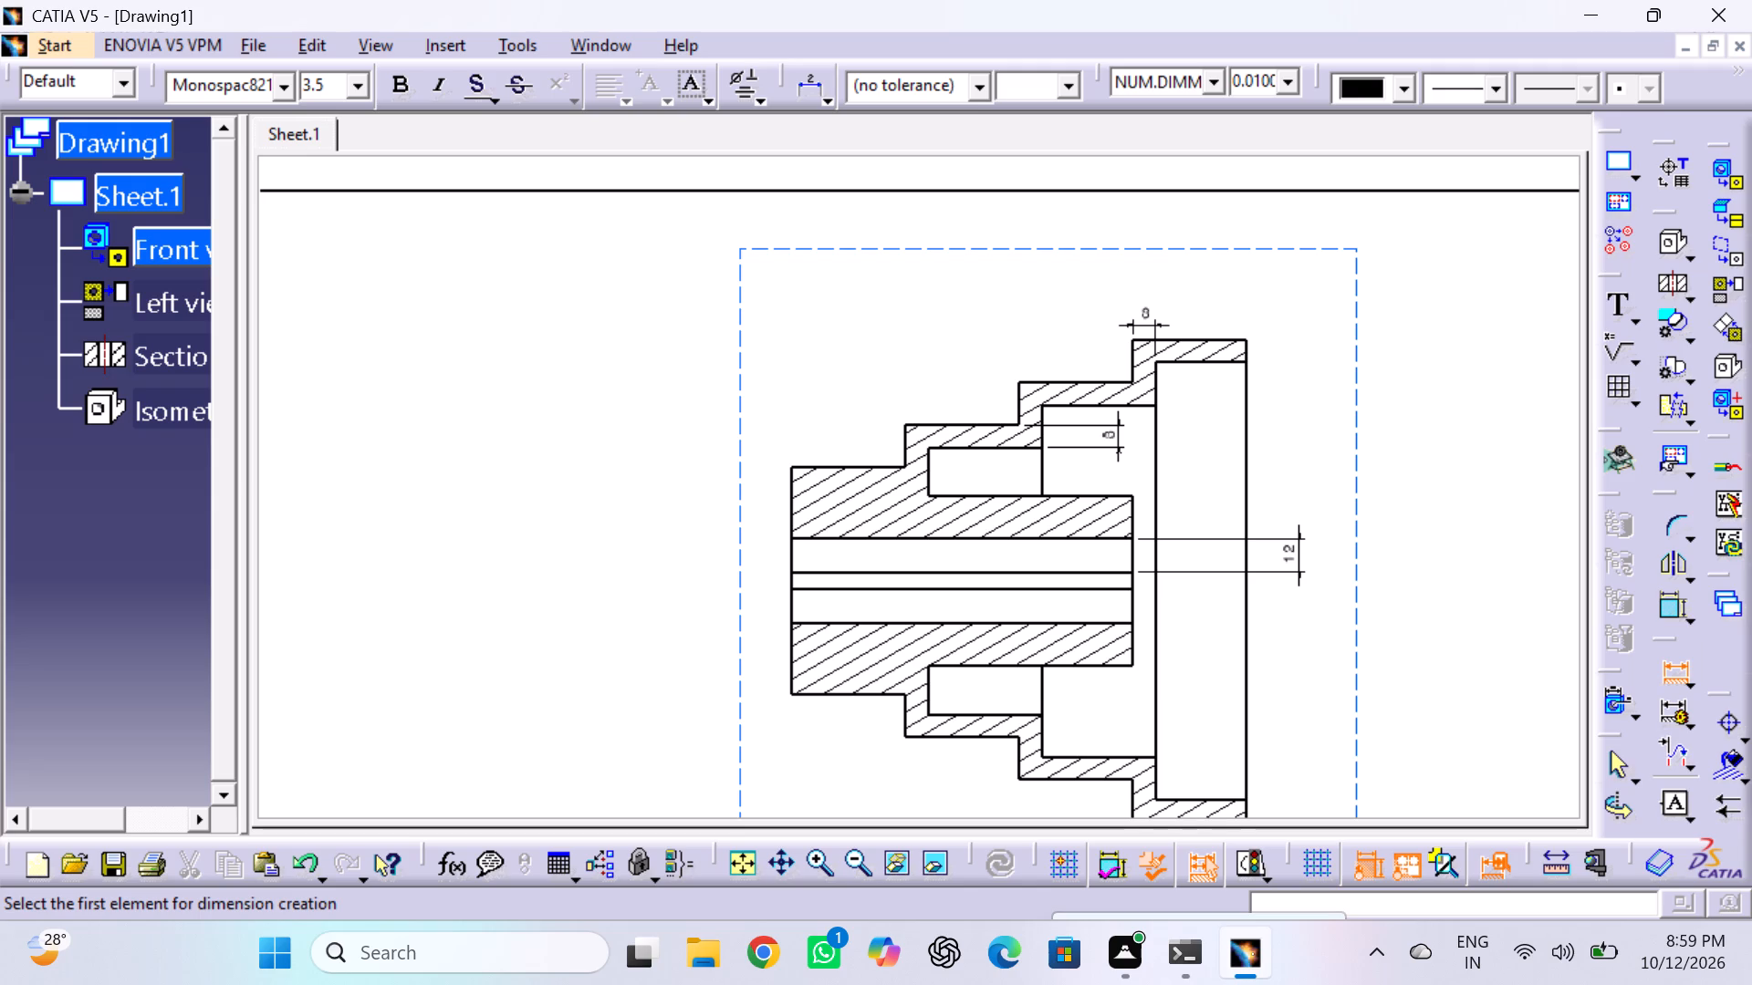
{"action": "scroll", "coordinate": [1340, 431], "scroll_direction": "up", "scroll_amount": 1}
{"action": "scroll", "coordinate": [1340, 431], "scroll_direction": "down", "scroll_amount": 2}
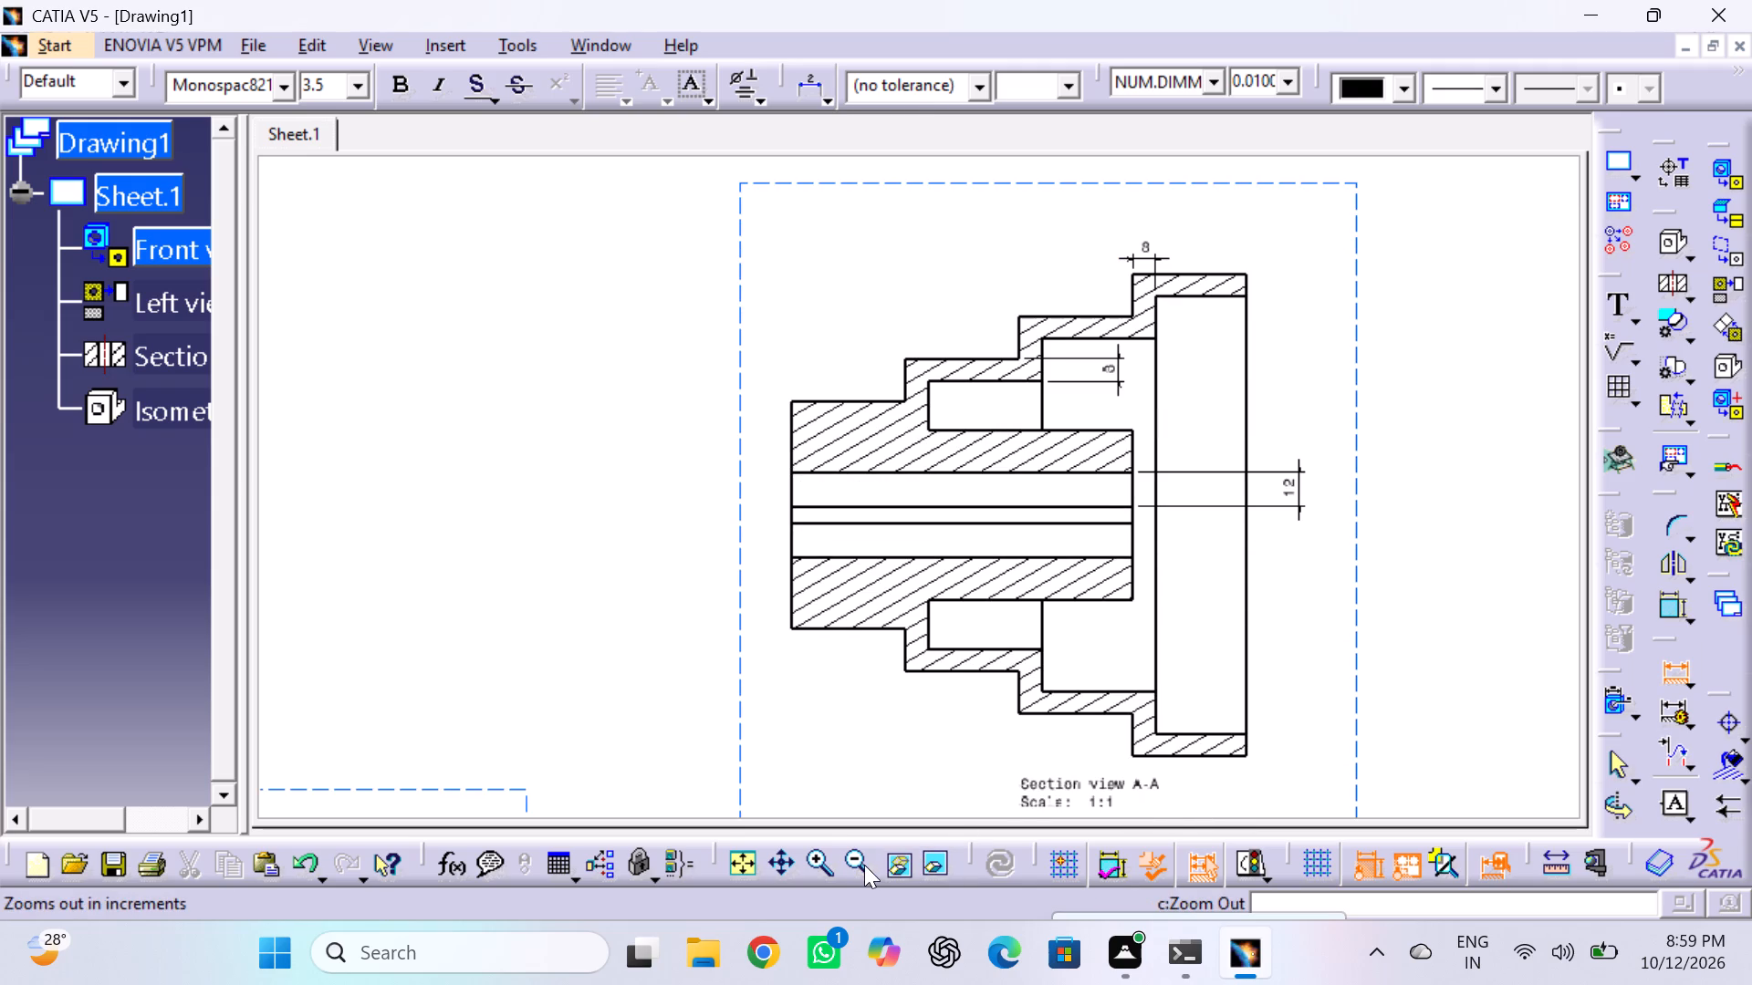
{"action": "double_click", "coordinate": [861, 863]}
{"action": "triple_click", "coordinate": [861, 863]}
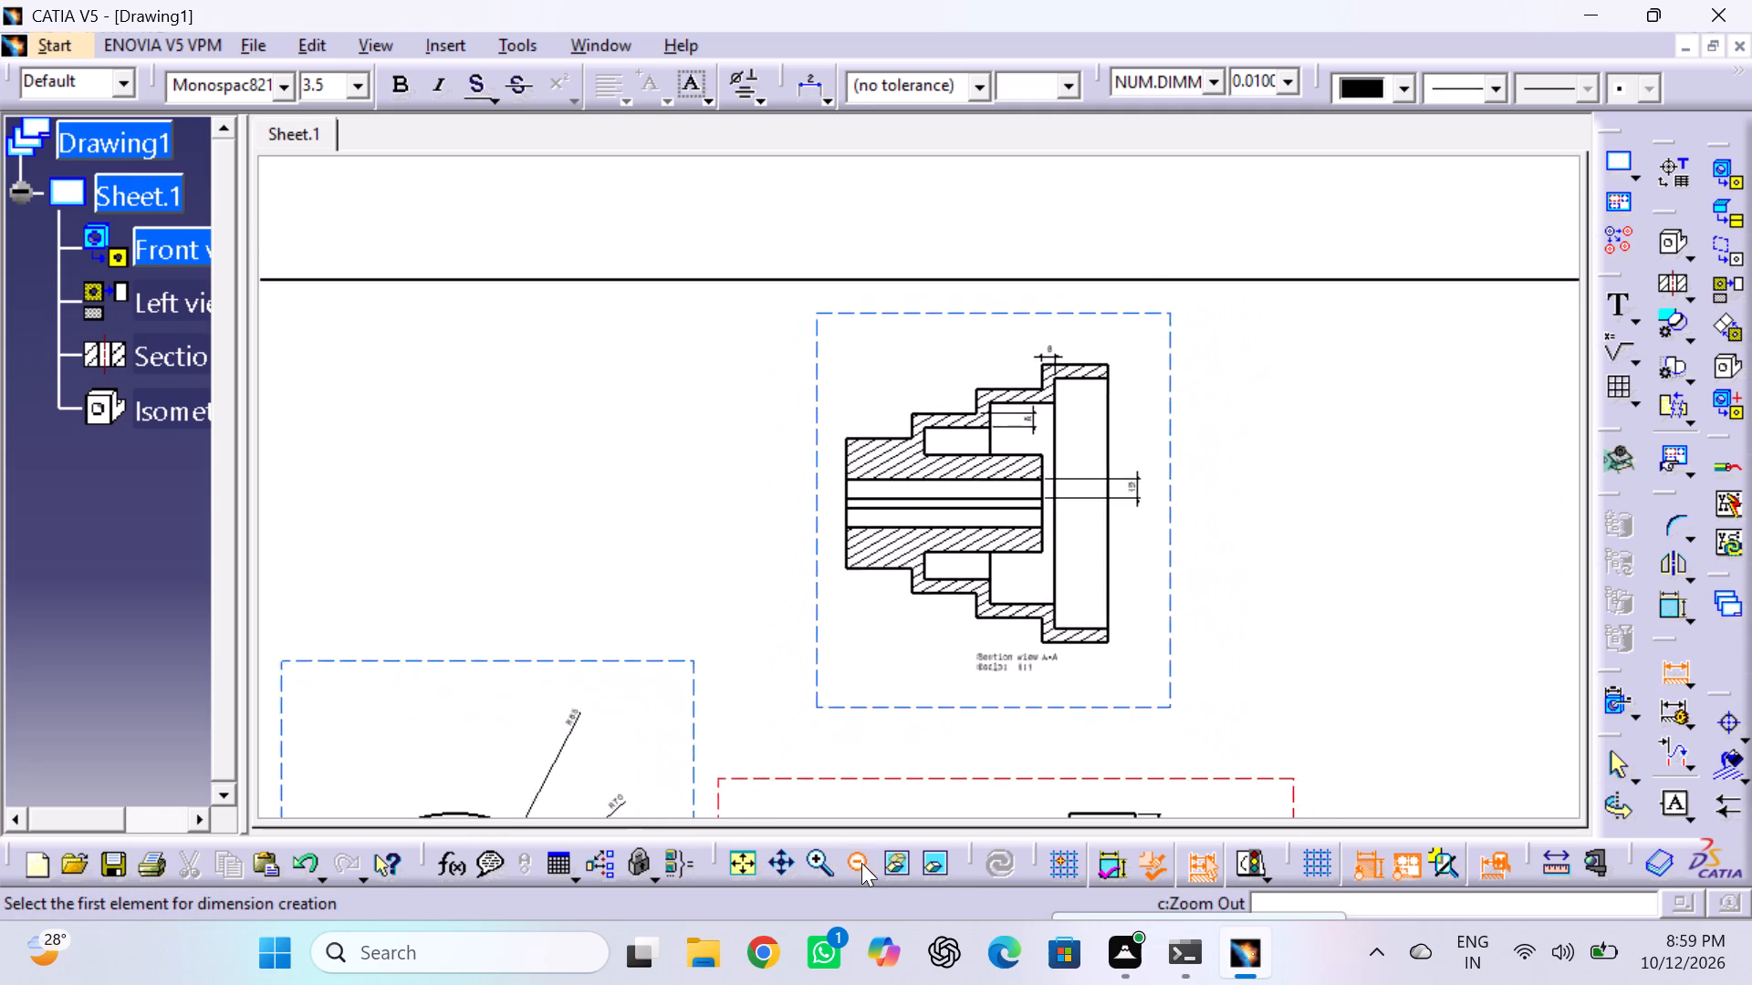
{"action": "triple_click", "coordinate": [861, 863]}
{"action": "triple_click", "coordinate": [861, 860]}
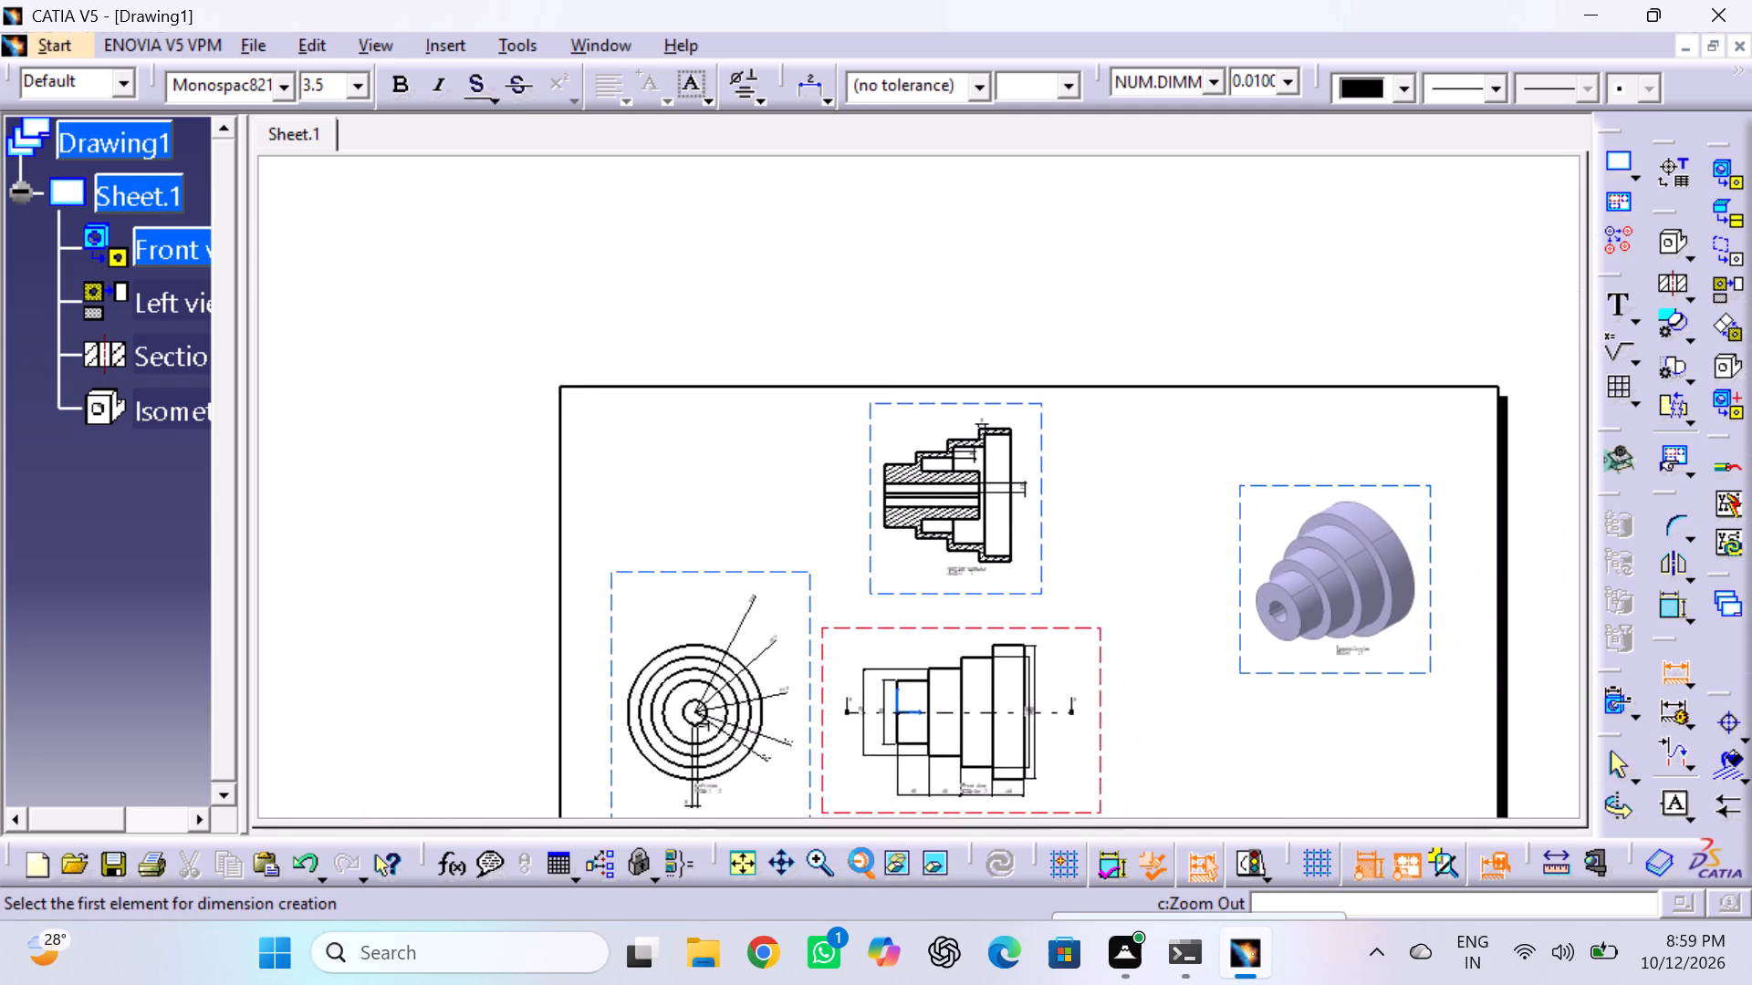
{"action": "double_click", "coordinate": [861, 860]}
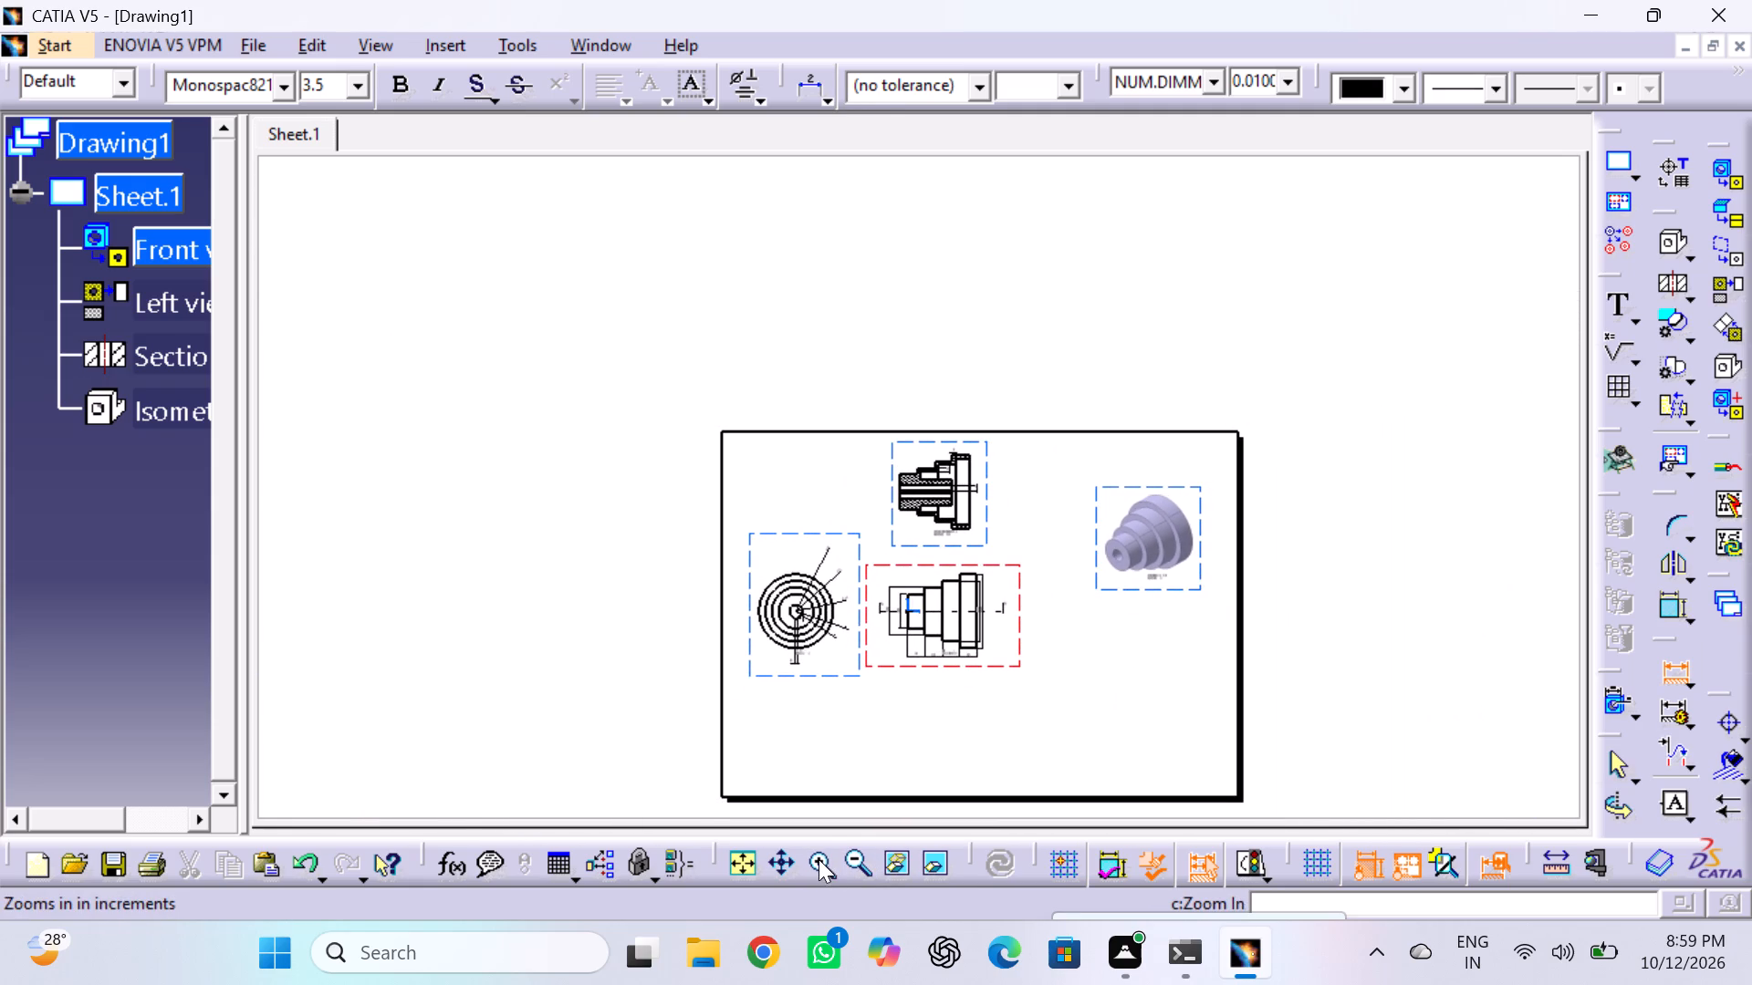
{"action": "left_click", "coordinate": [819, 859]}
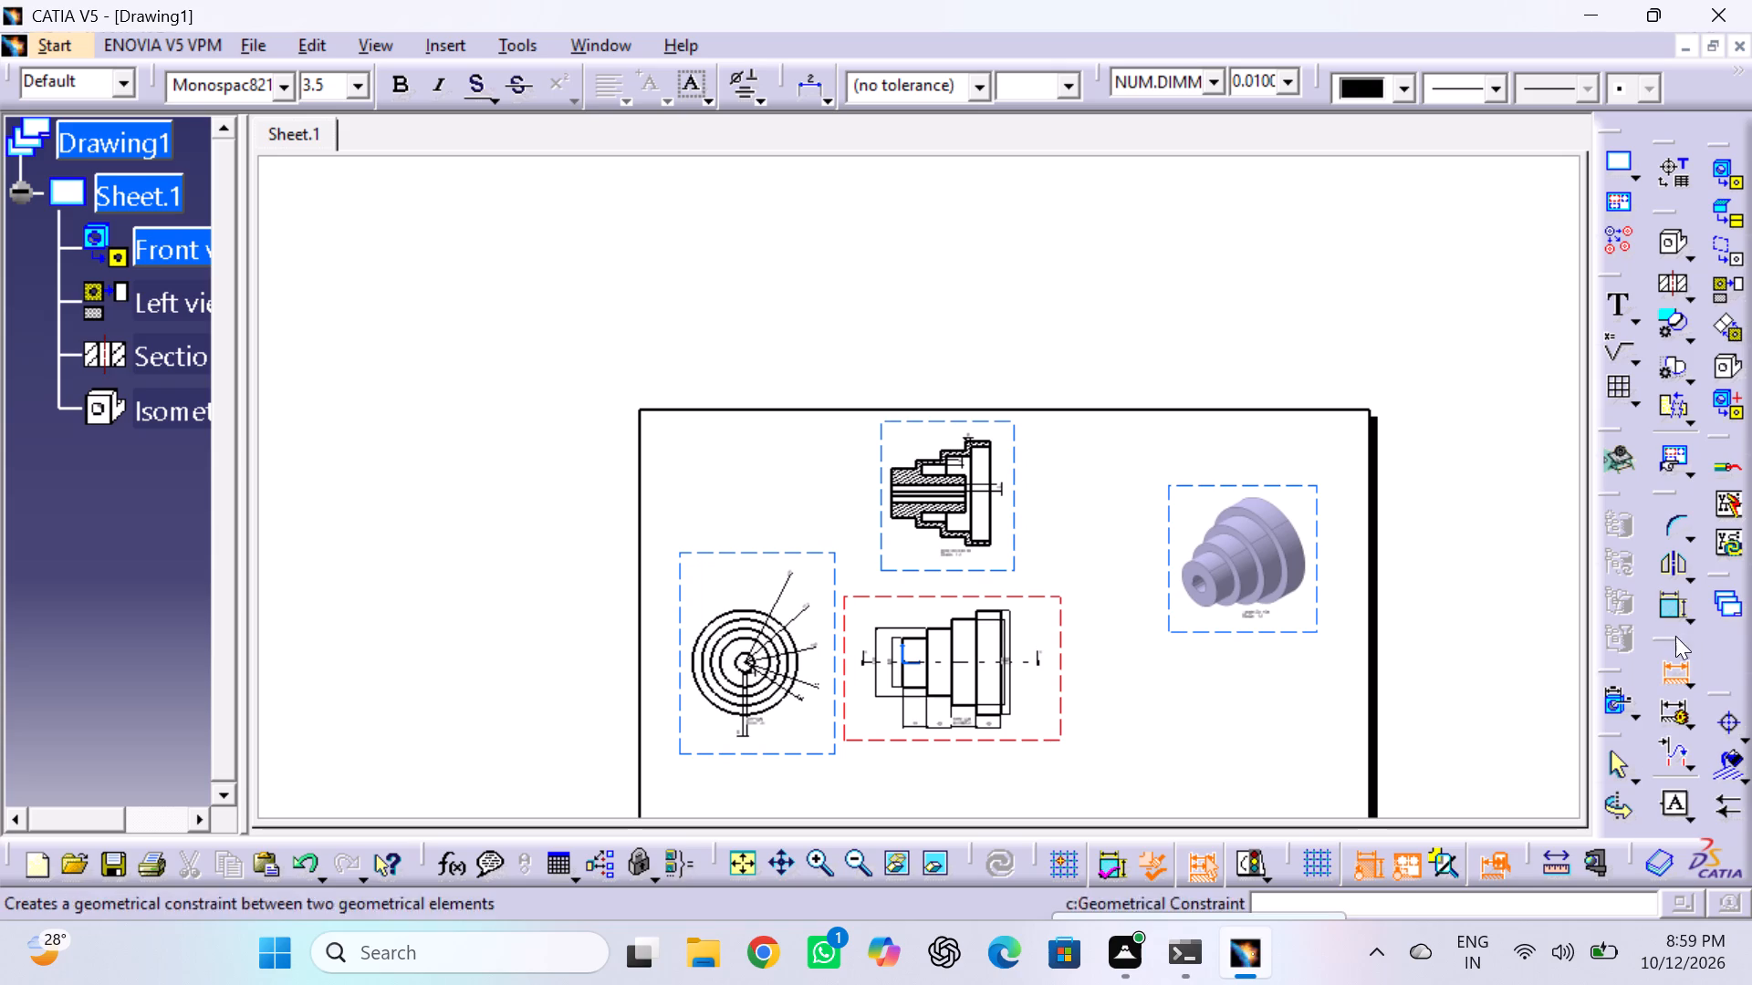
Spread out the projected views: shift the front view down and right, the left view farther left, and section view A-A above the front view.
{"action": "left_click", "coordinate": [1680, 676]}
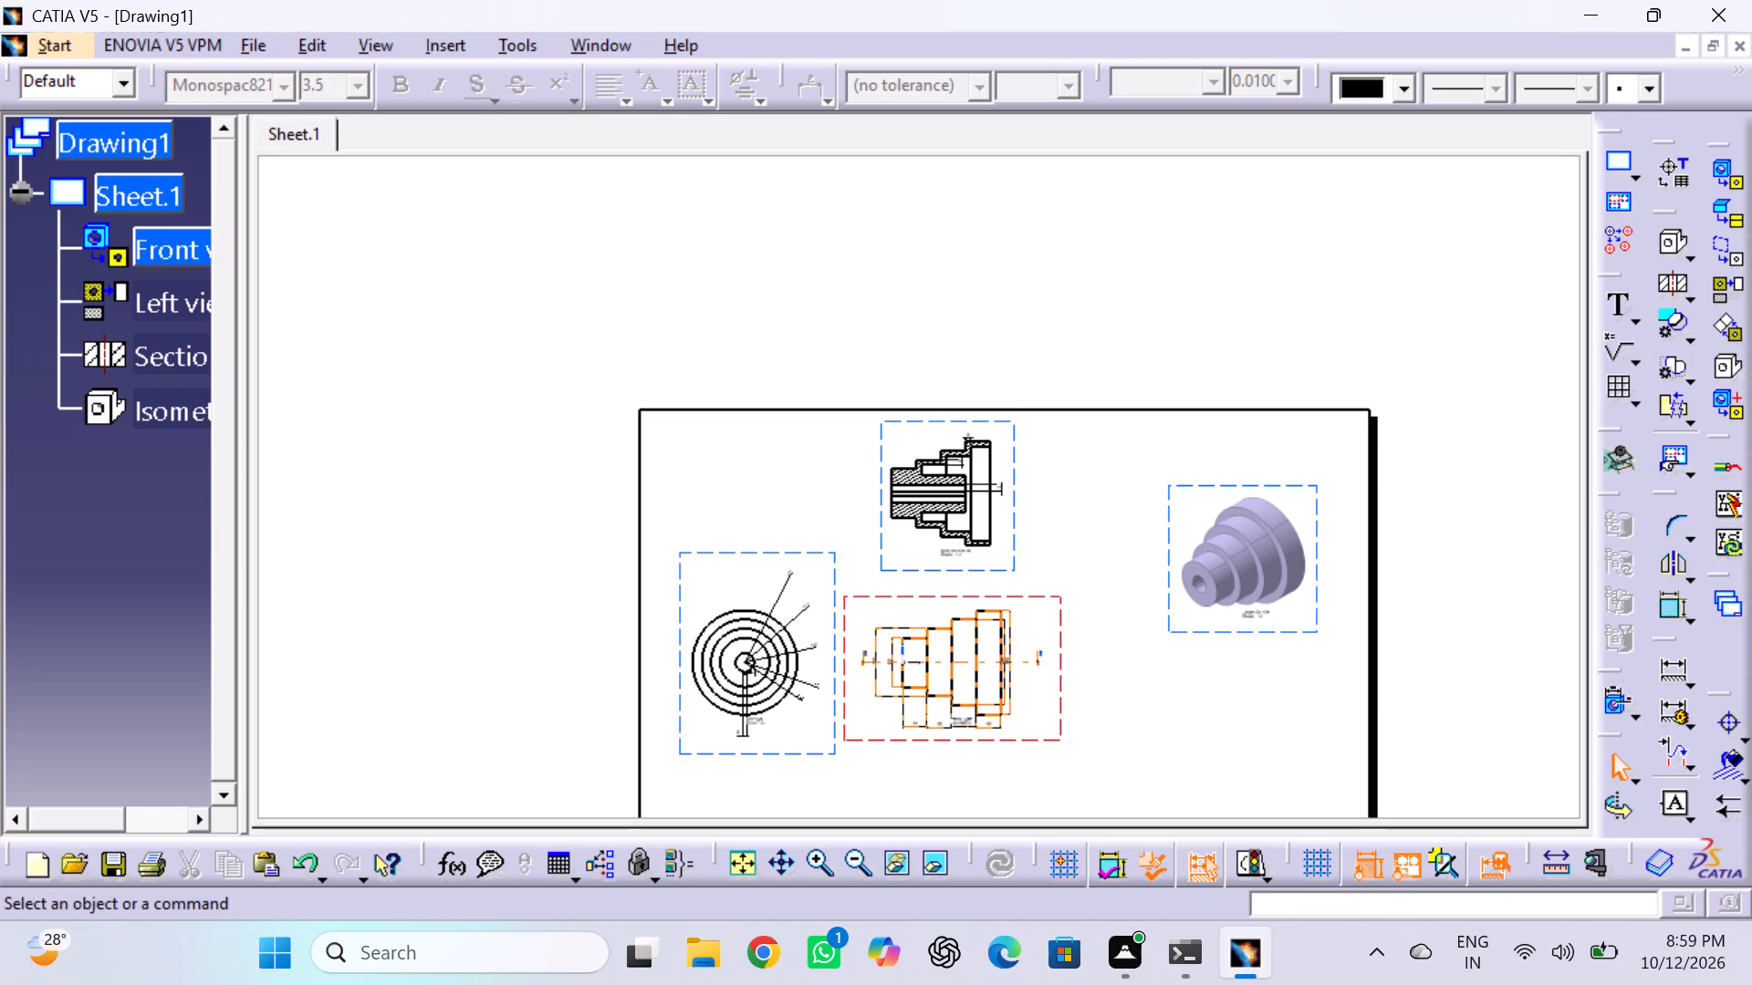
{"action": "left_click_drag", "start_coordinate": [1062, 737], "coordinate": [1111, 772]}
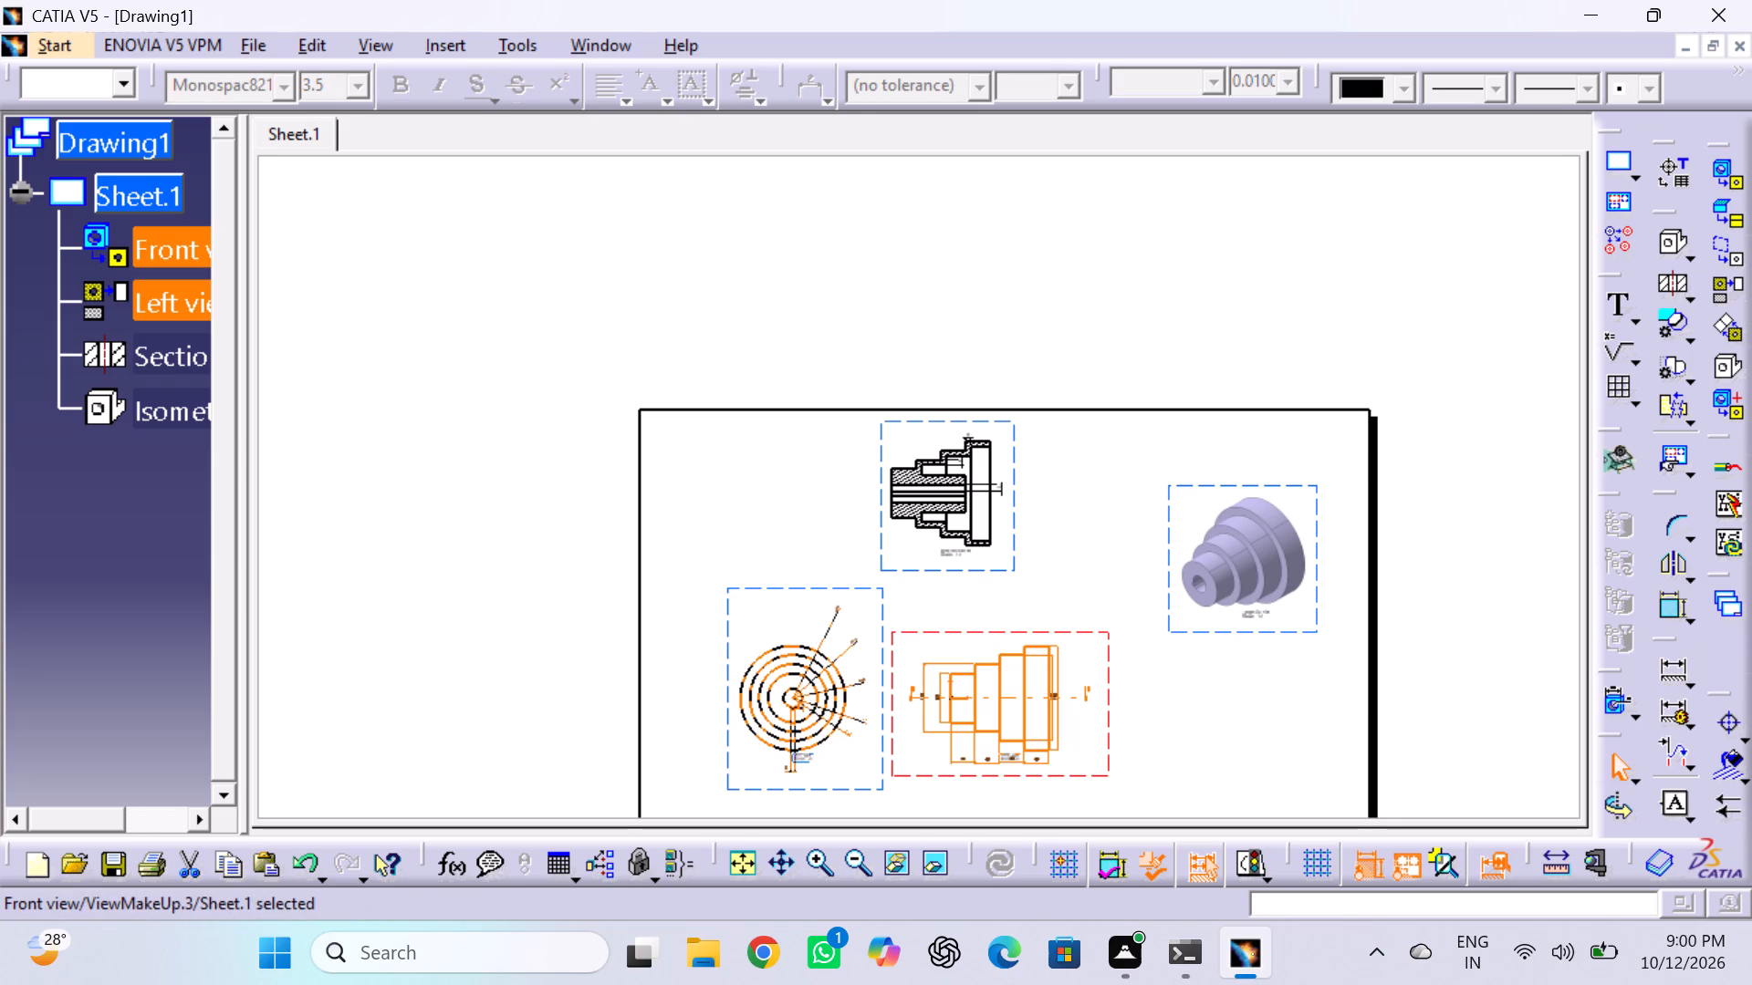
{"action": "left_click_drag", "start_coordinate": [729, 741], "coordinate": [680, 738]}
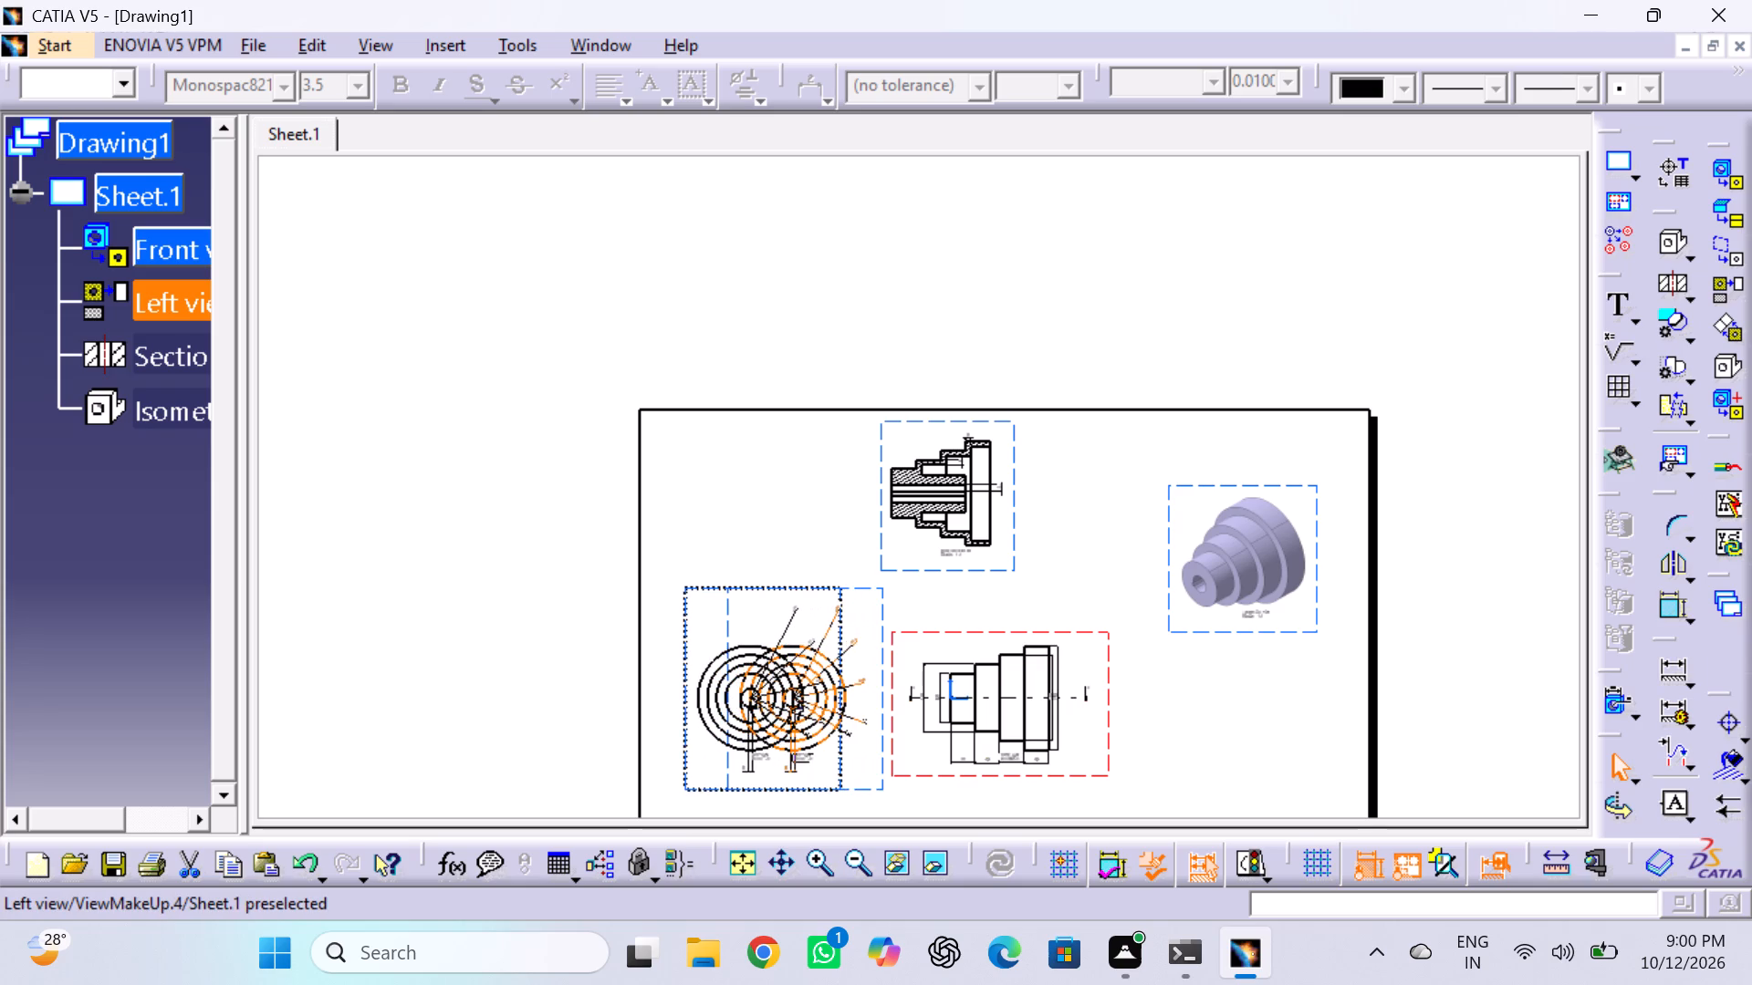
{"action": "left_click_drag", "start_coordinate": [680, 738], "coordinate": [673, 737]}
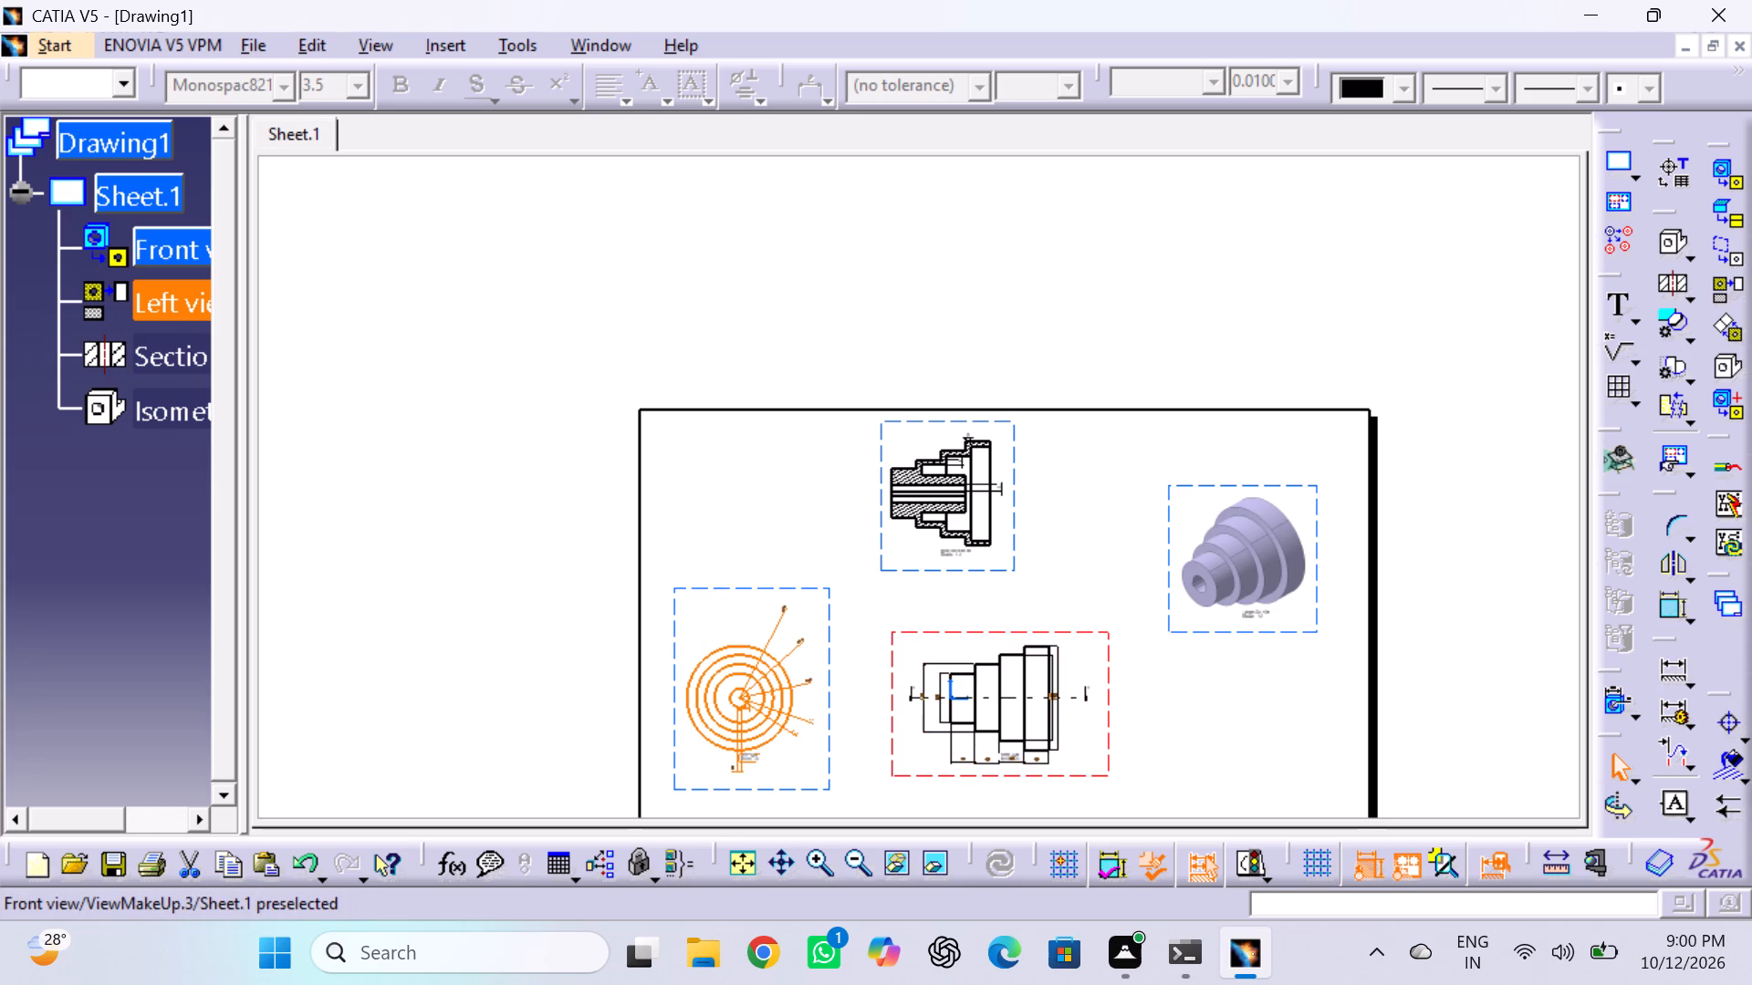
{"action": "left_click_drag", "start_coordinate": [966, 574], "coordinate": [998, 584]}
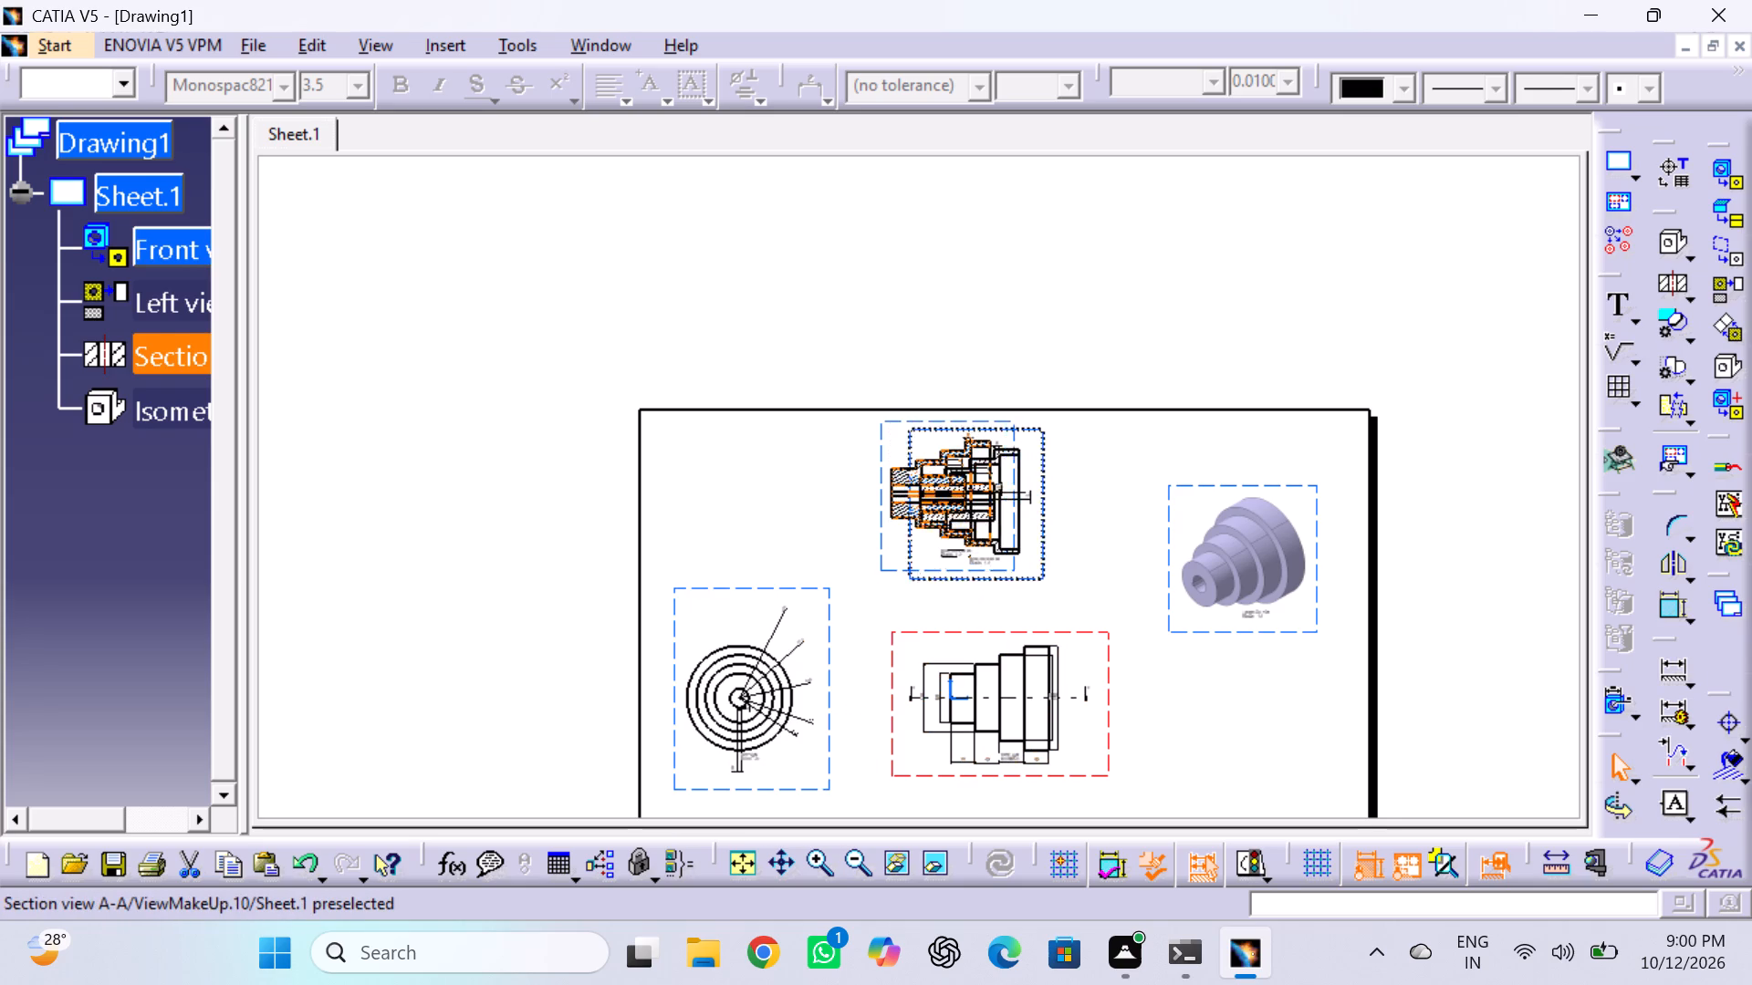
{"action": "left_click_drag", "start_coordinate": [998, 584], "coordinate": [1011, 592]}
{"action": "left_click", "coordinate": [1231, 702]}
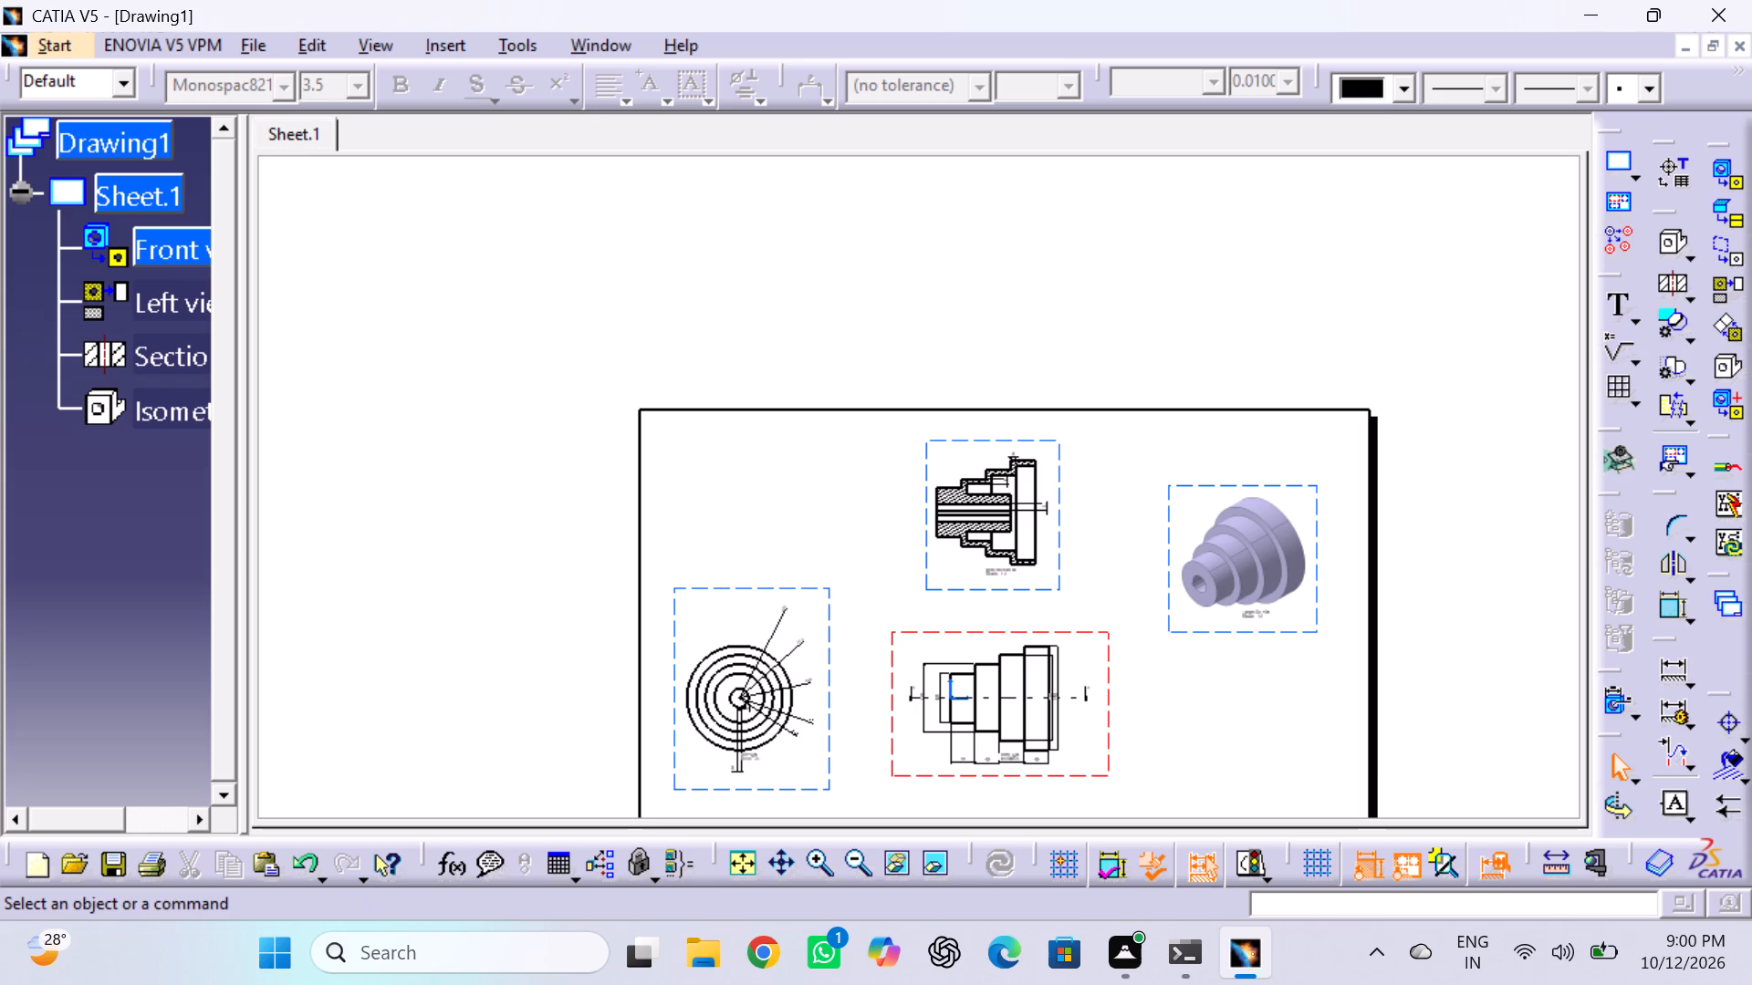
Balance the sheet layout by lowering the front view, shifting section view A-A left, and raising the isometric view toward the upper-right corner.
{"action": "scroll", "coordinate": [1231, 696], "scroll_direction": "up", "scroll_amount": 3}
{"action": "scroll", "coordinate": [1231, 696], "scroll_direction": "down", "scroll_amount": 4}
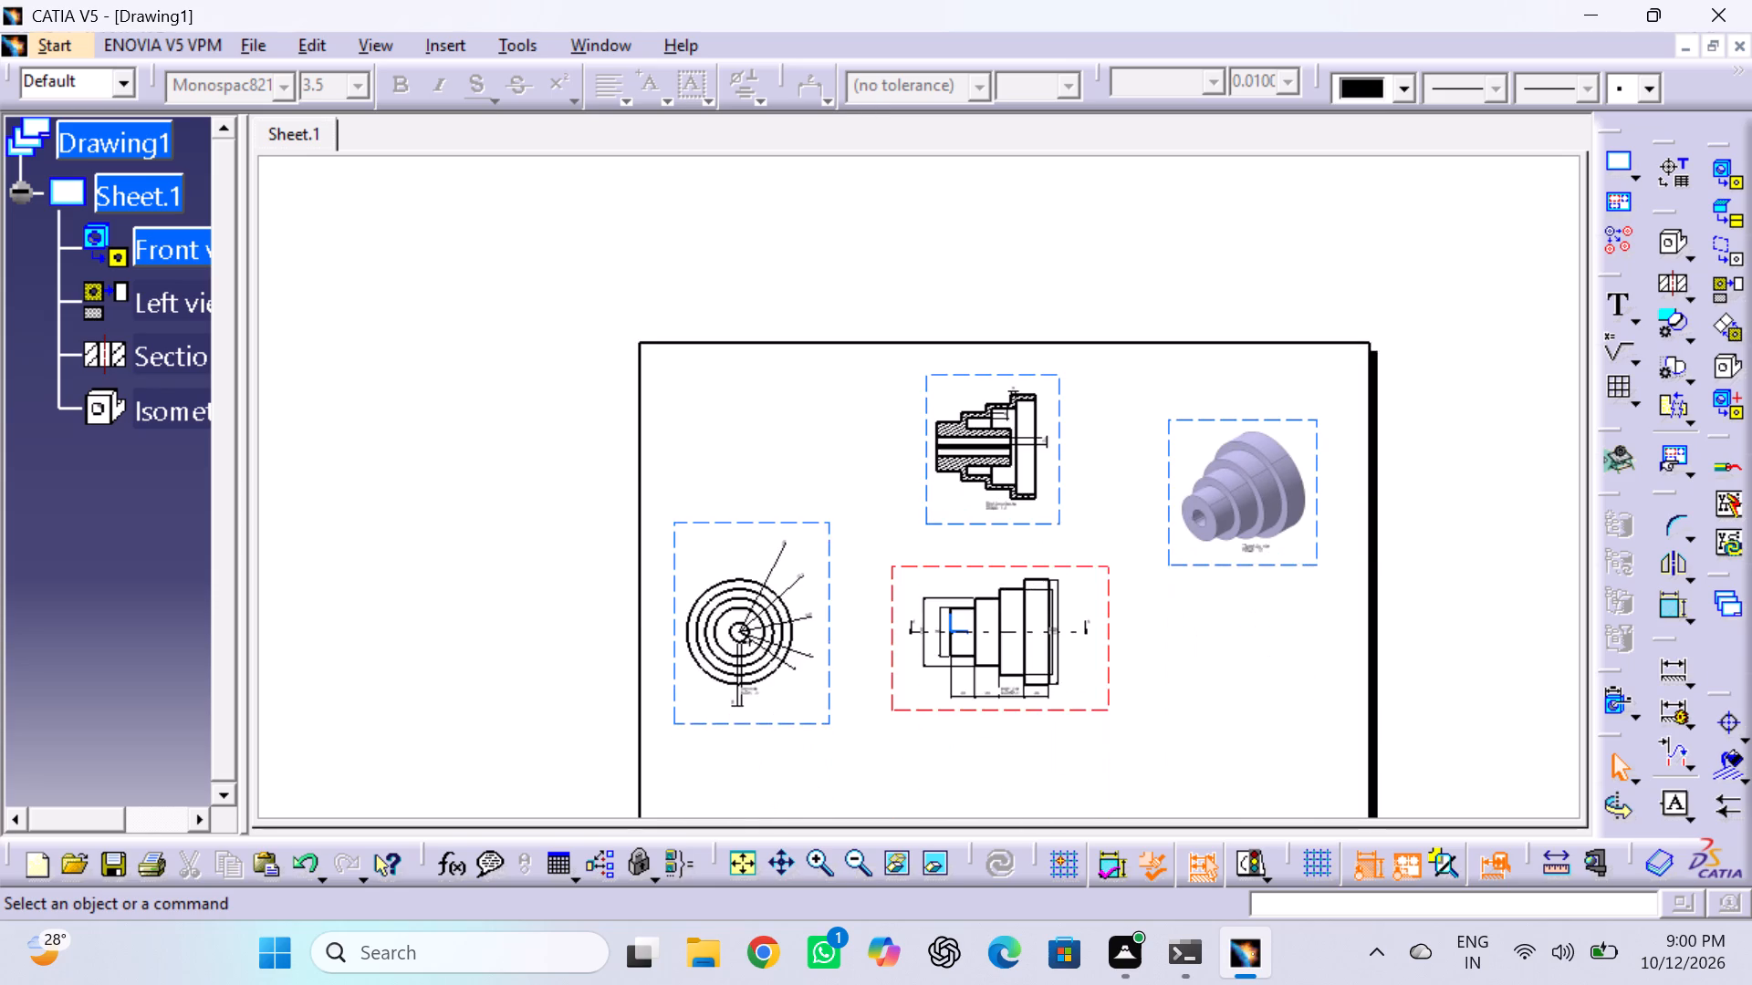
{"action": "scroll", "coordinate": [1231, 696], "scroll_direction": "down", "scroll_amount": 3}
{"action": "scroll", "coordinate": [1217, 679], "scroll_direction": "up", "scroll_amount": 1}
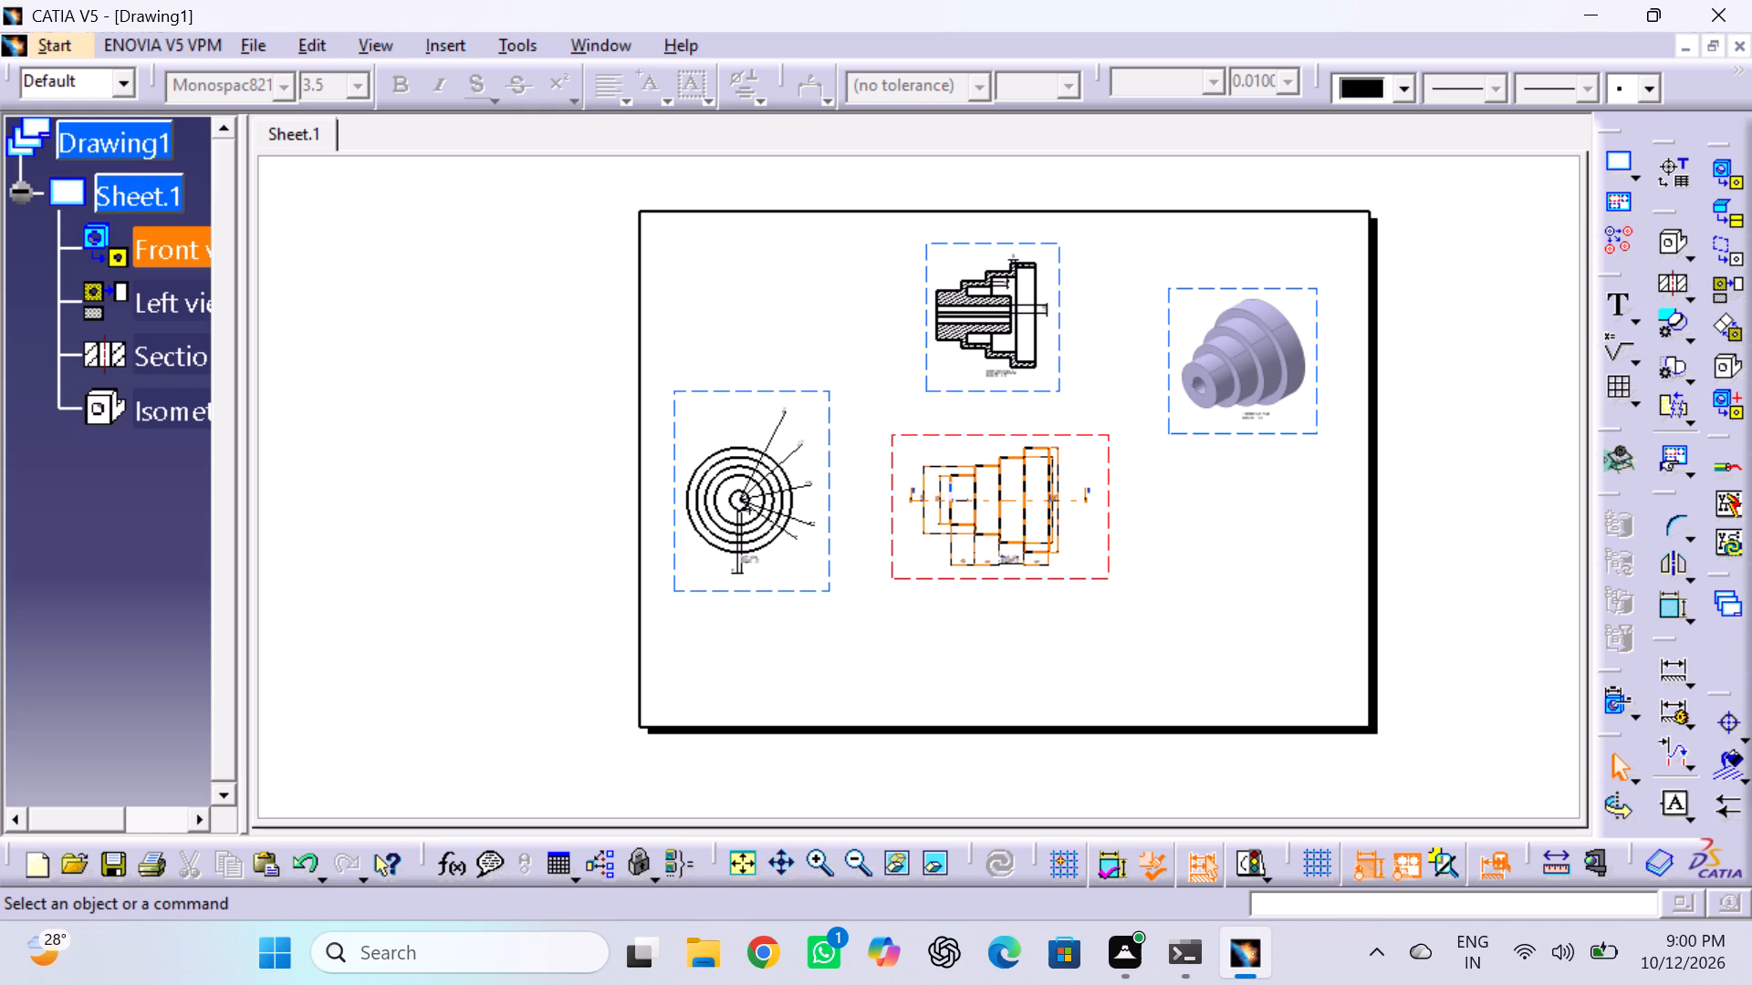
{"action": "left_click_drag", "start_coordinate": [1035, 576], "coordinate": [1063, 644]}
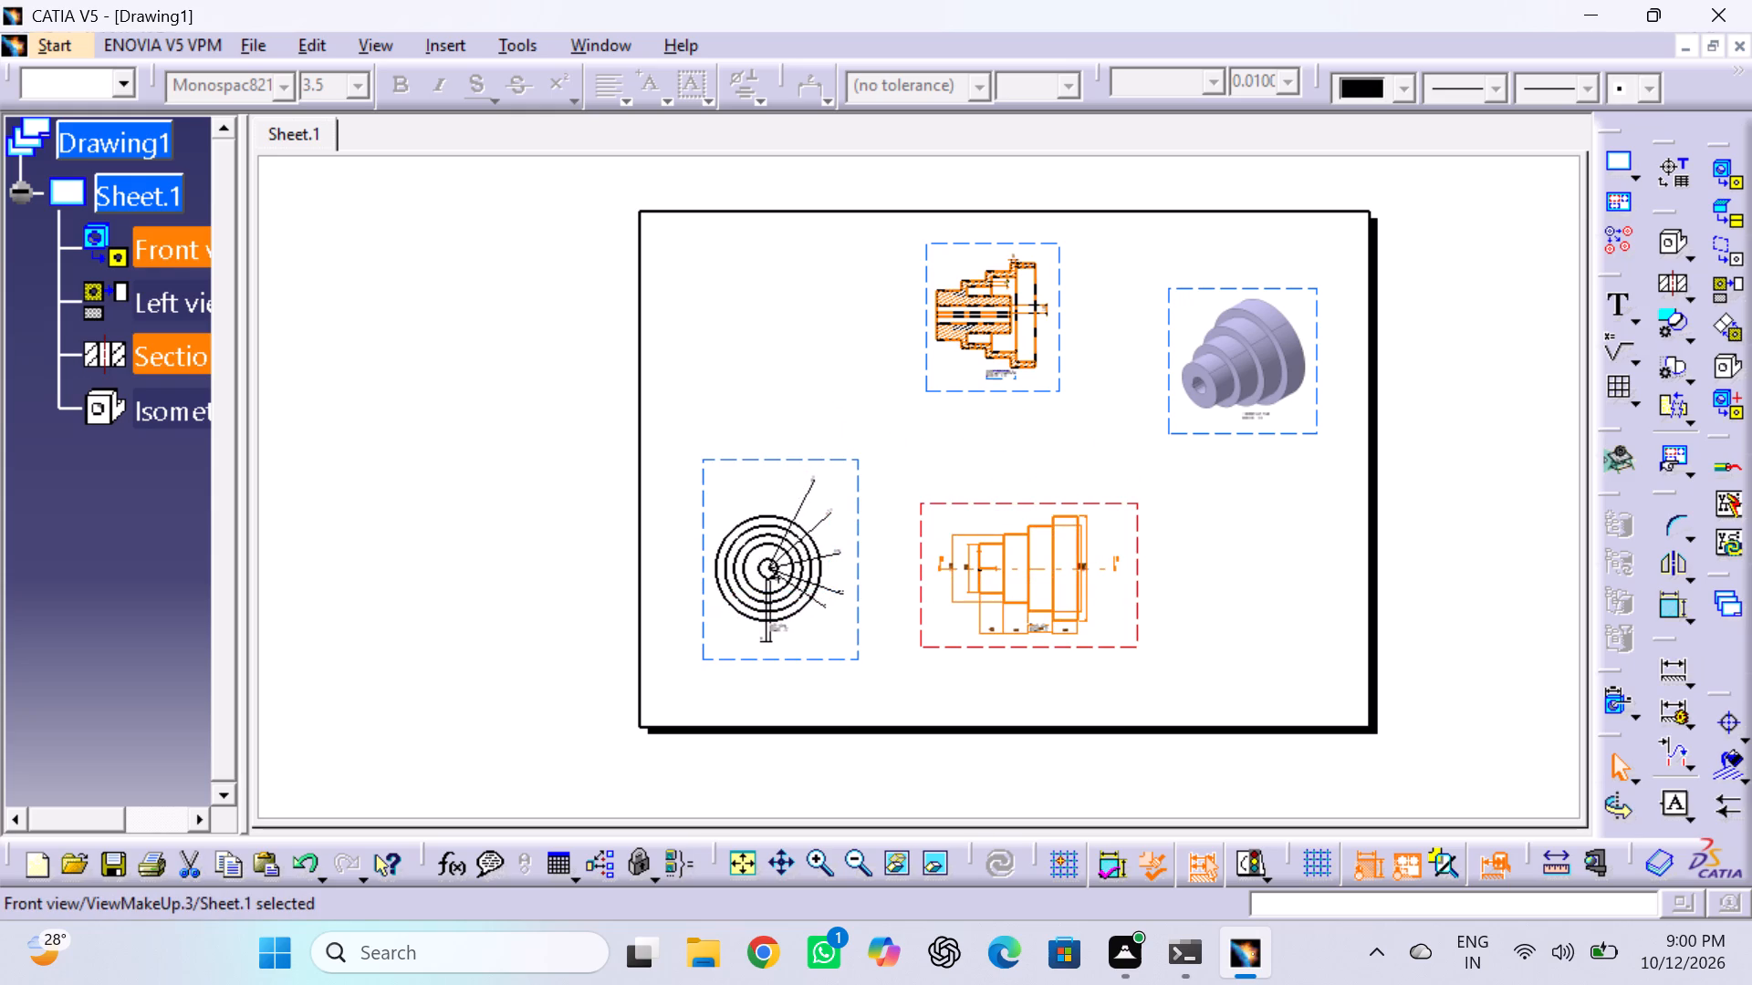
{"action": "left_click_drag", "start_coordinate": [1017, 393], "coordinate": [955, 410]}
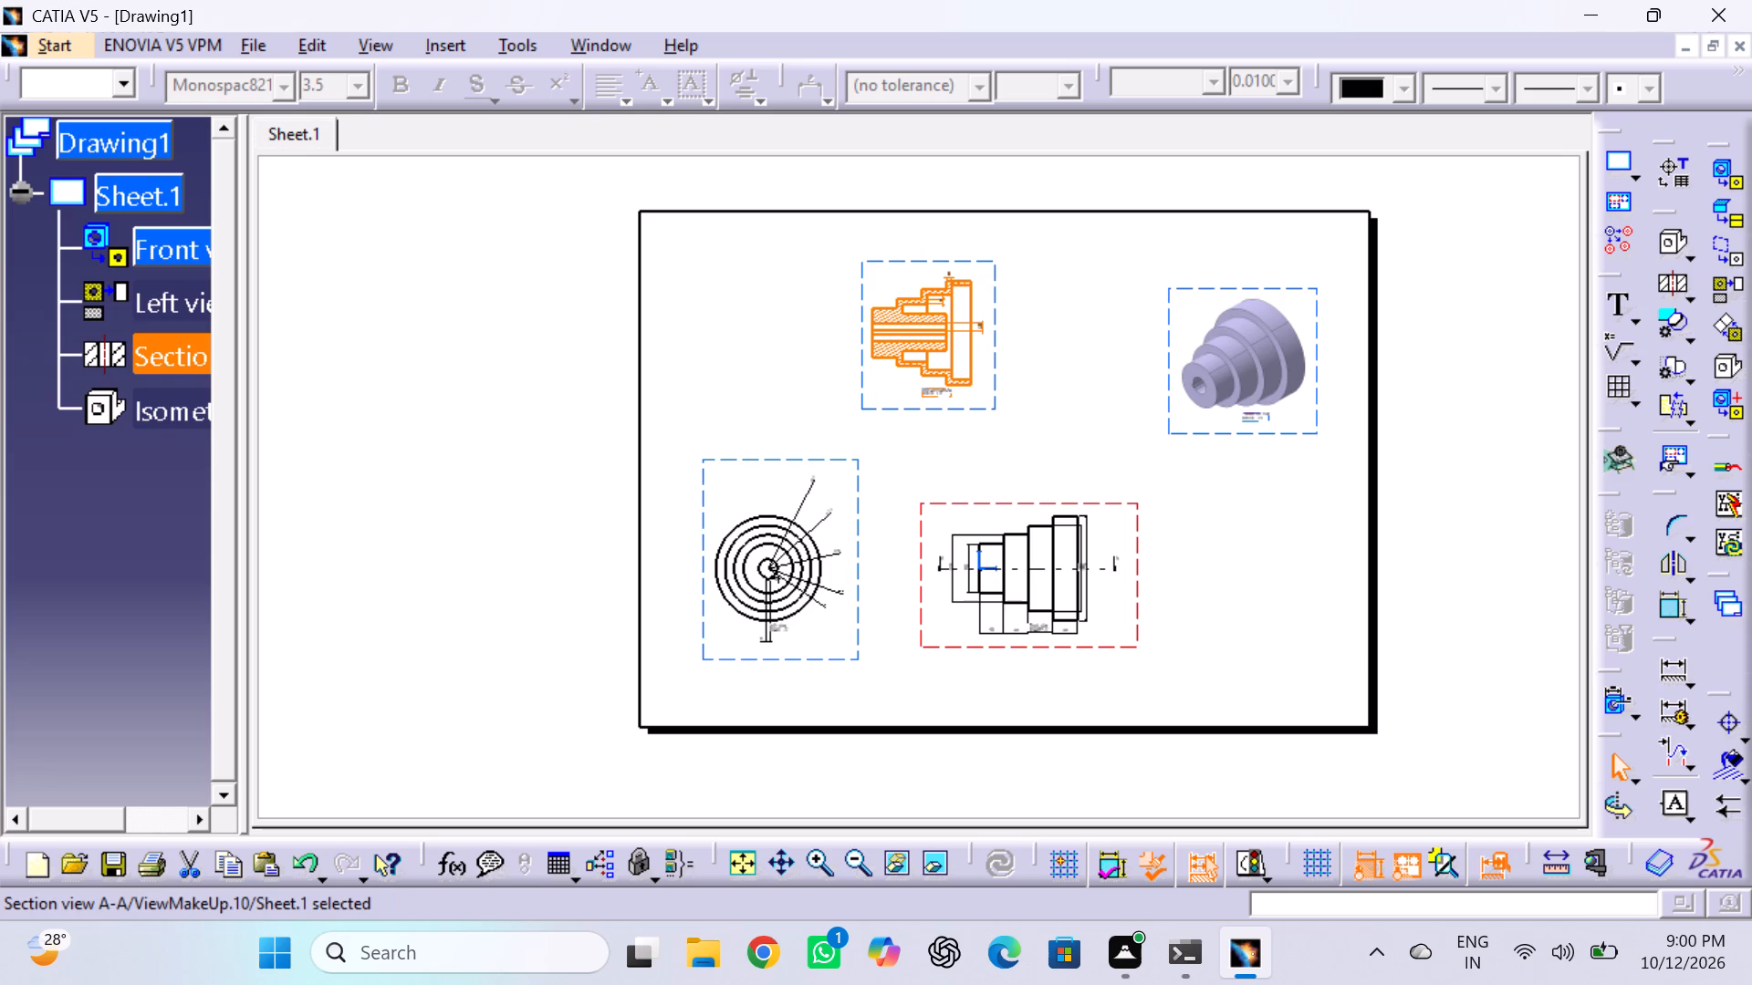
{"action": "left_click_drag", "start_coordinate": [1257, 436], "coordinate": [1238, 398]}
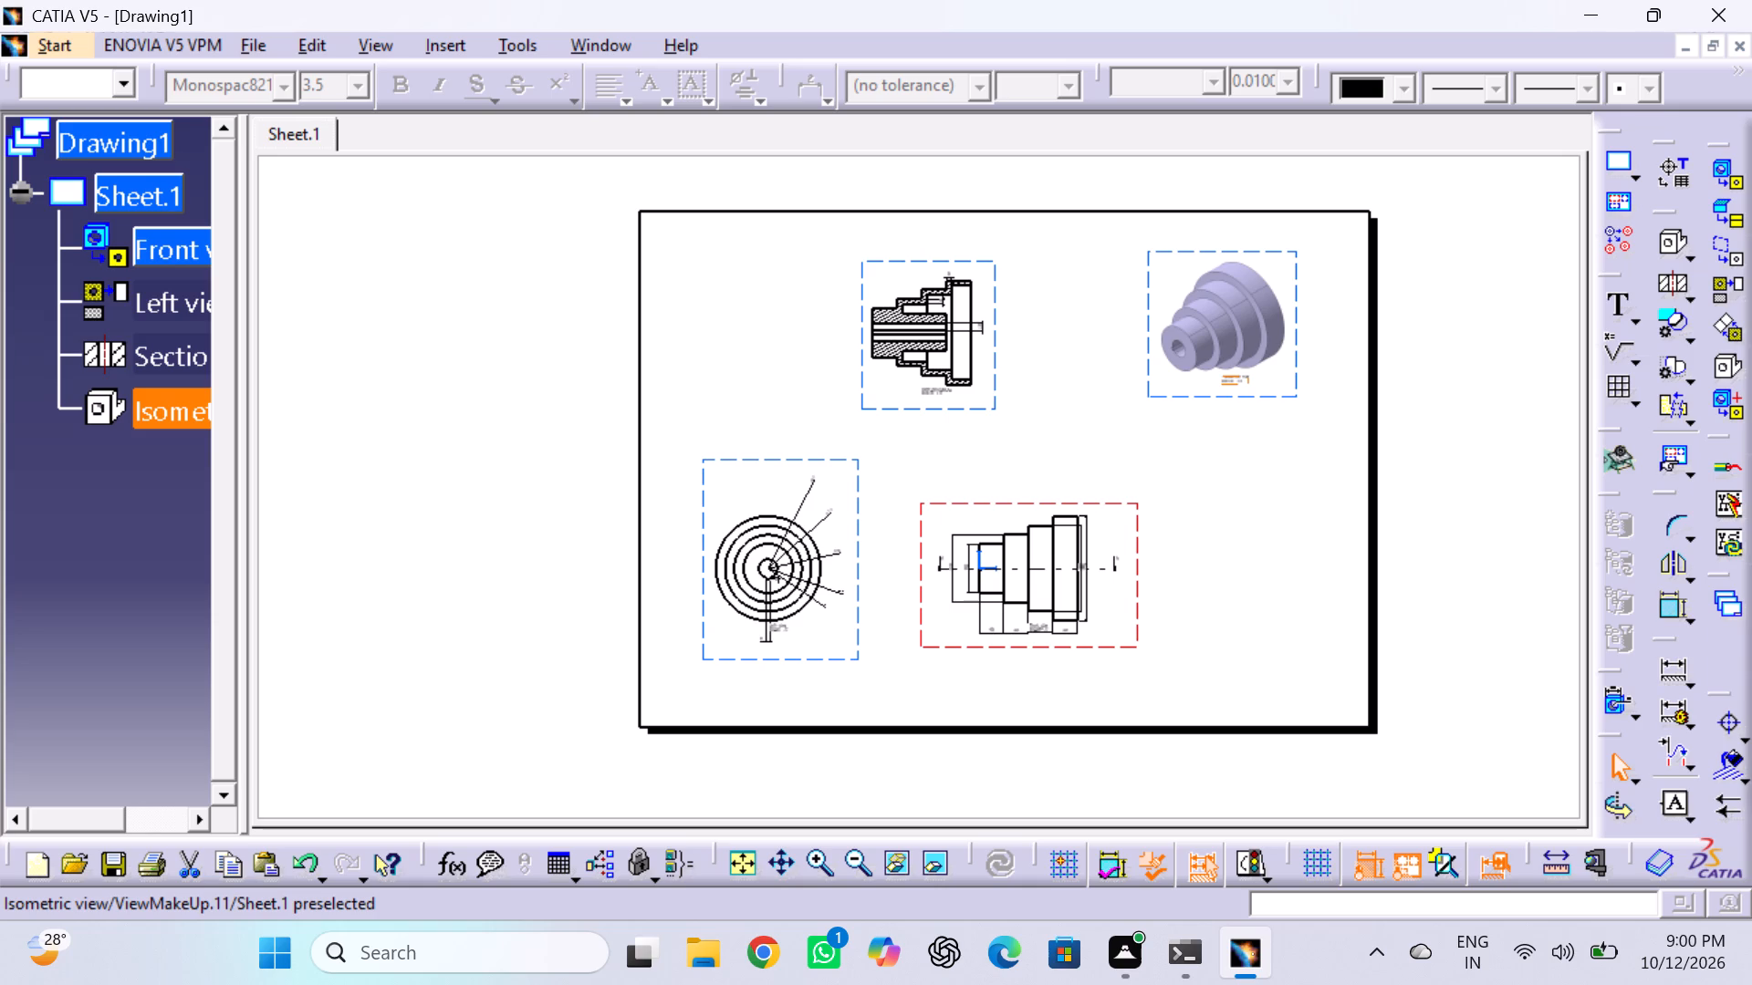
Save the drawing as a PDF named Drawing2 in the catia parts folder.
{"action": "key", "text": "ctrl+s"}
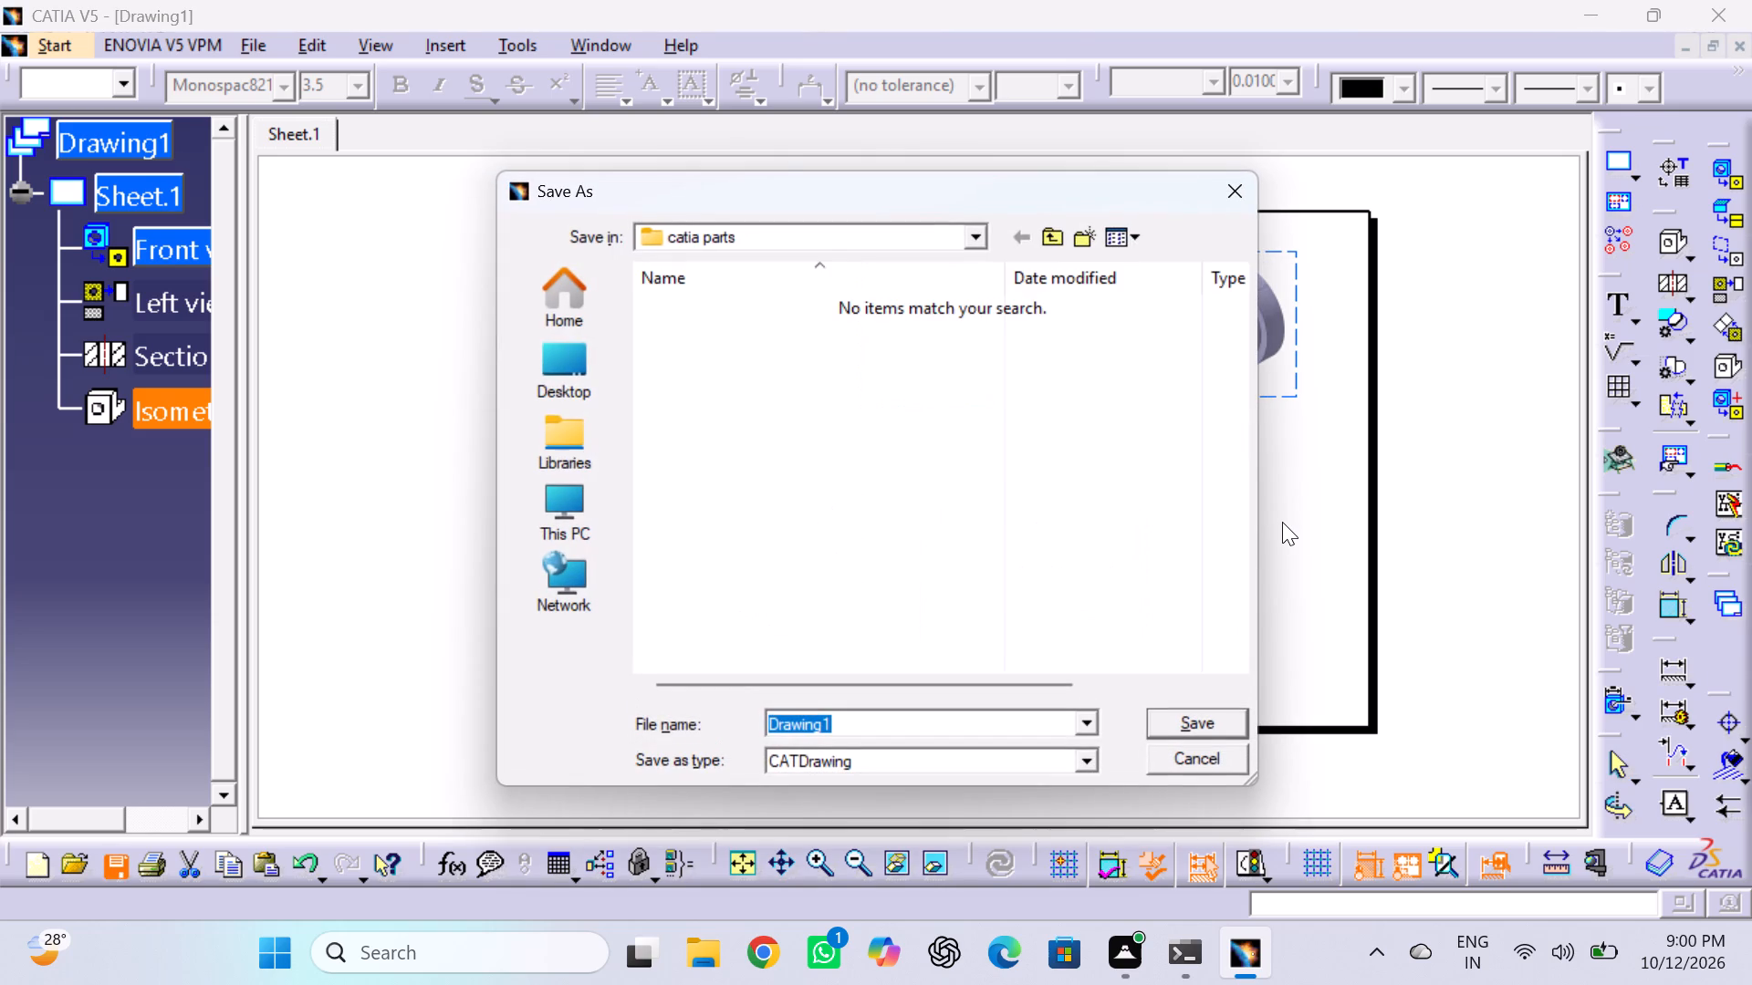
{"action": "left_click", "coordinate": [1080, 759]}
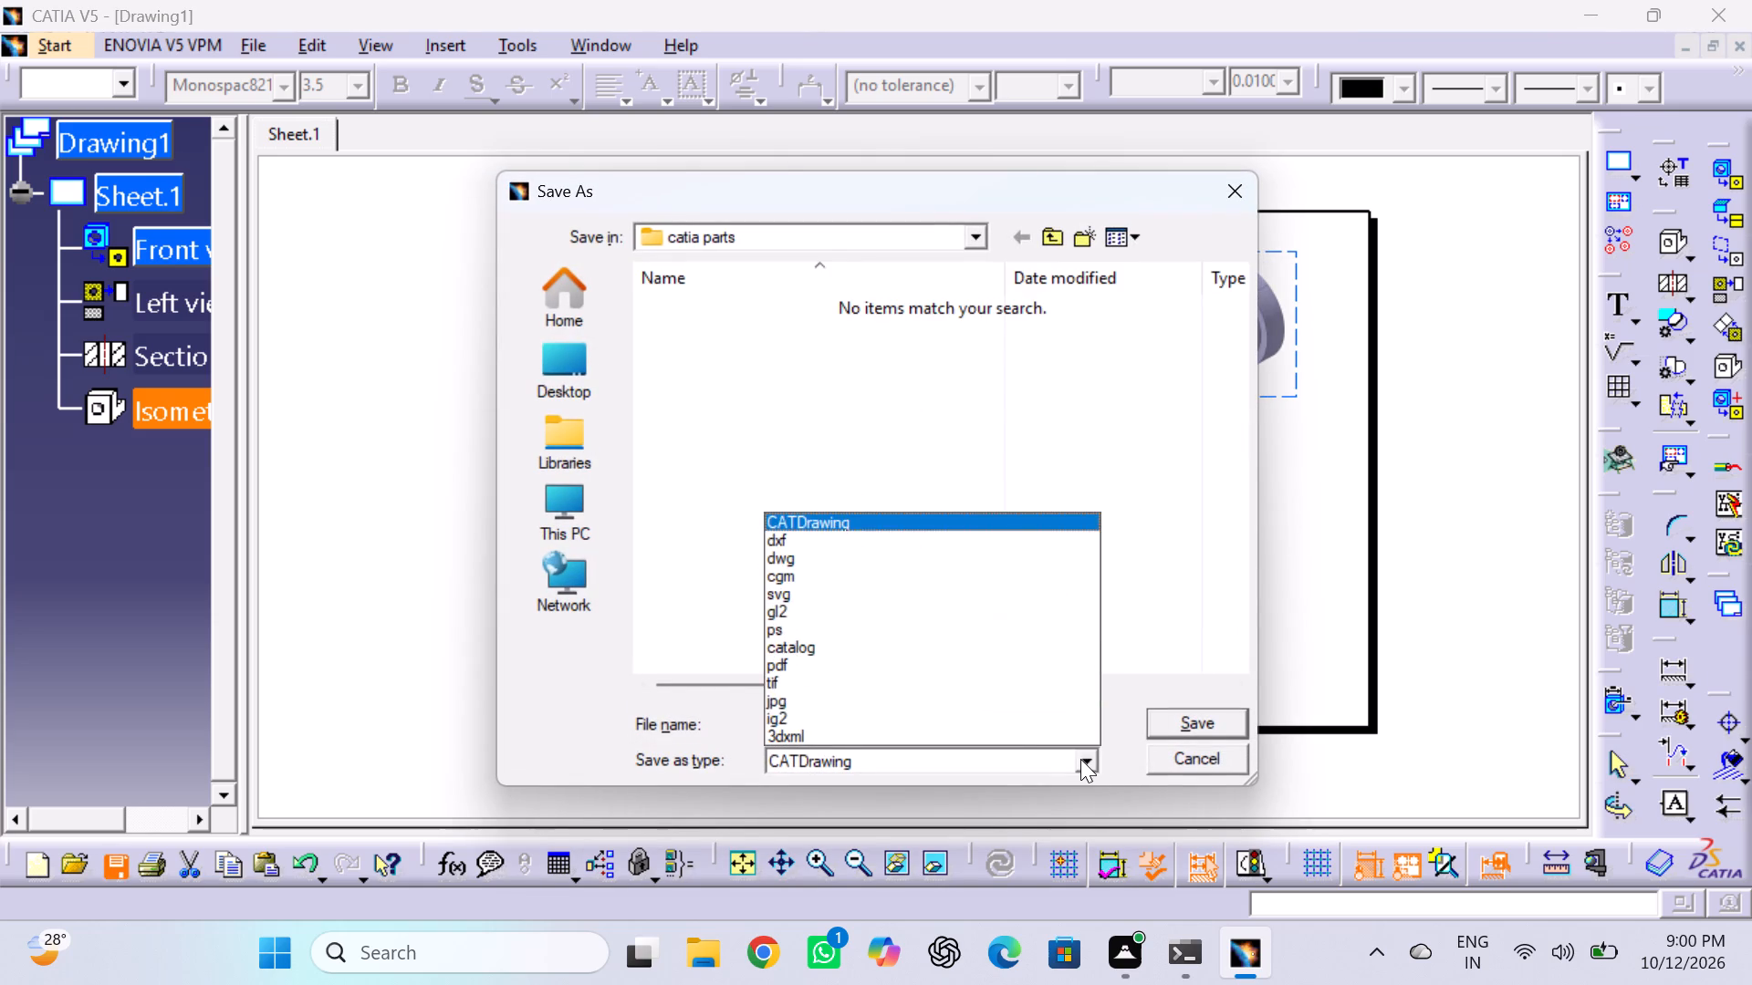
{"action": "left_click", "coordinate": [830, 663]}
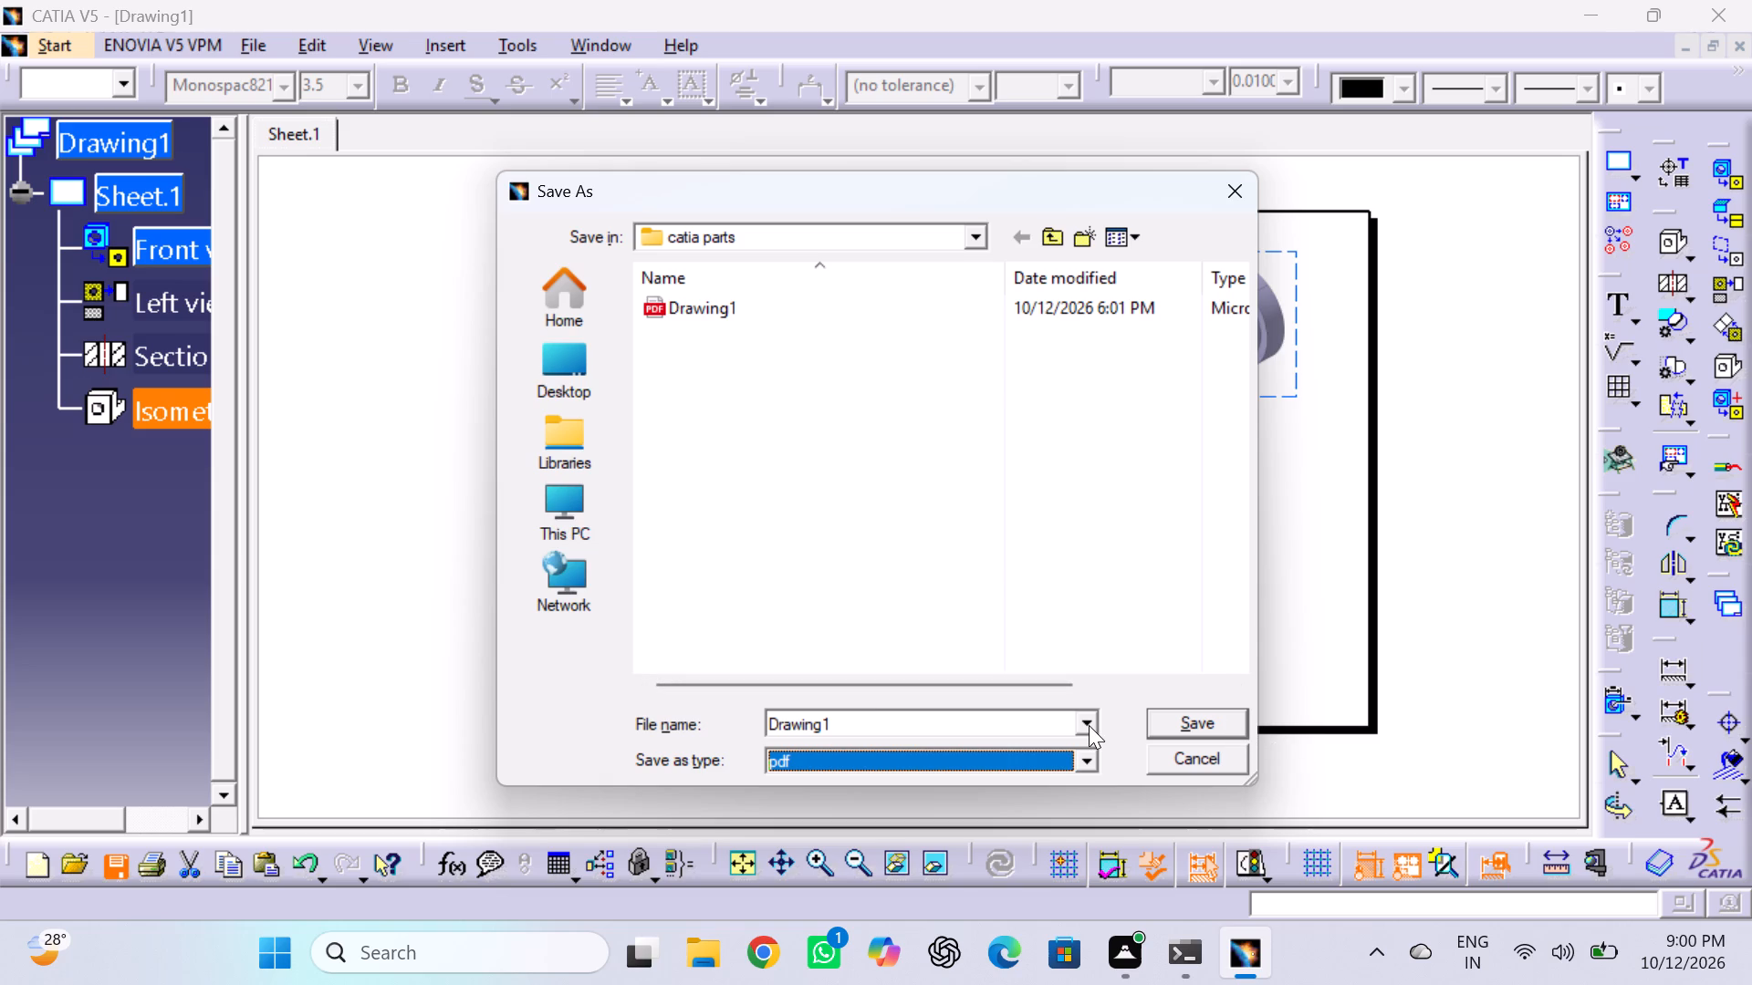
{"action": "left_click", "coordinate": [1025, 715]}
{"action": "left_click", "coordinate": [1025, 715]}
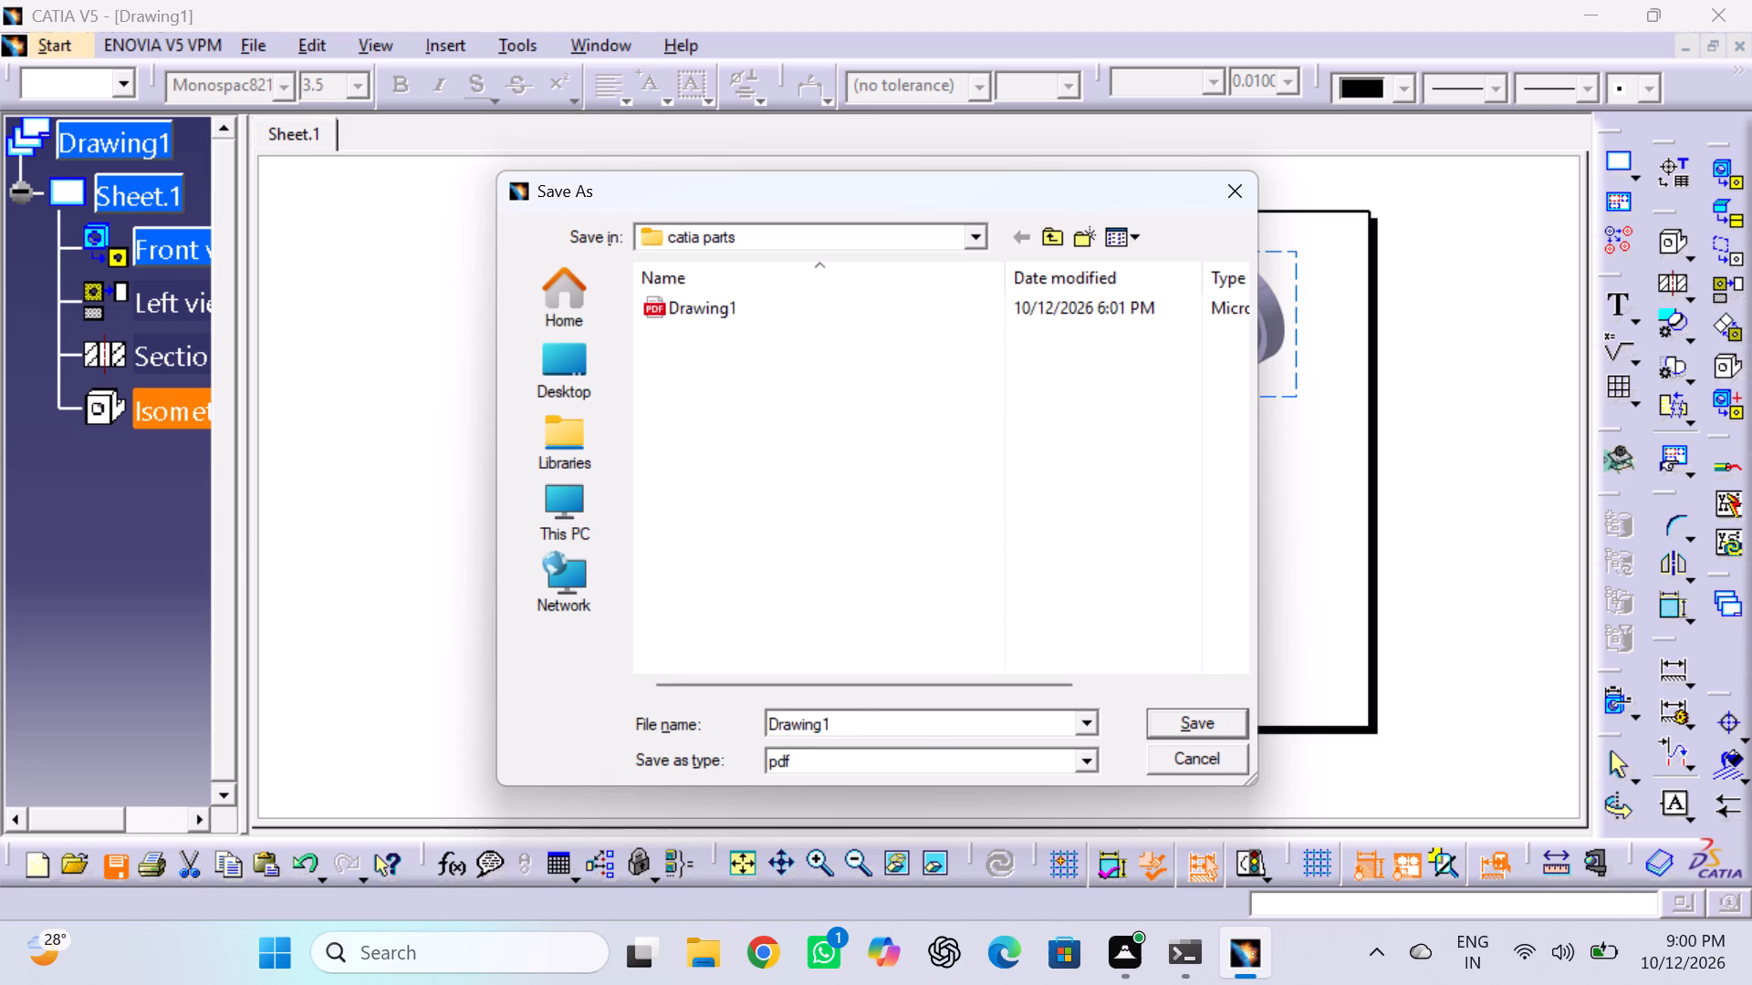
{"action": "left_click", "coordinate": [1025, 715]}
{"action": "key", "text": "BackSpace"}
{"action": "key", "text": "2"}
{"action": "left_click", "coordinate": [1179, 712]}
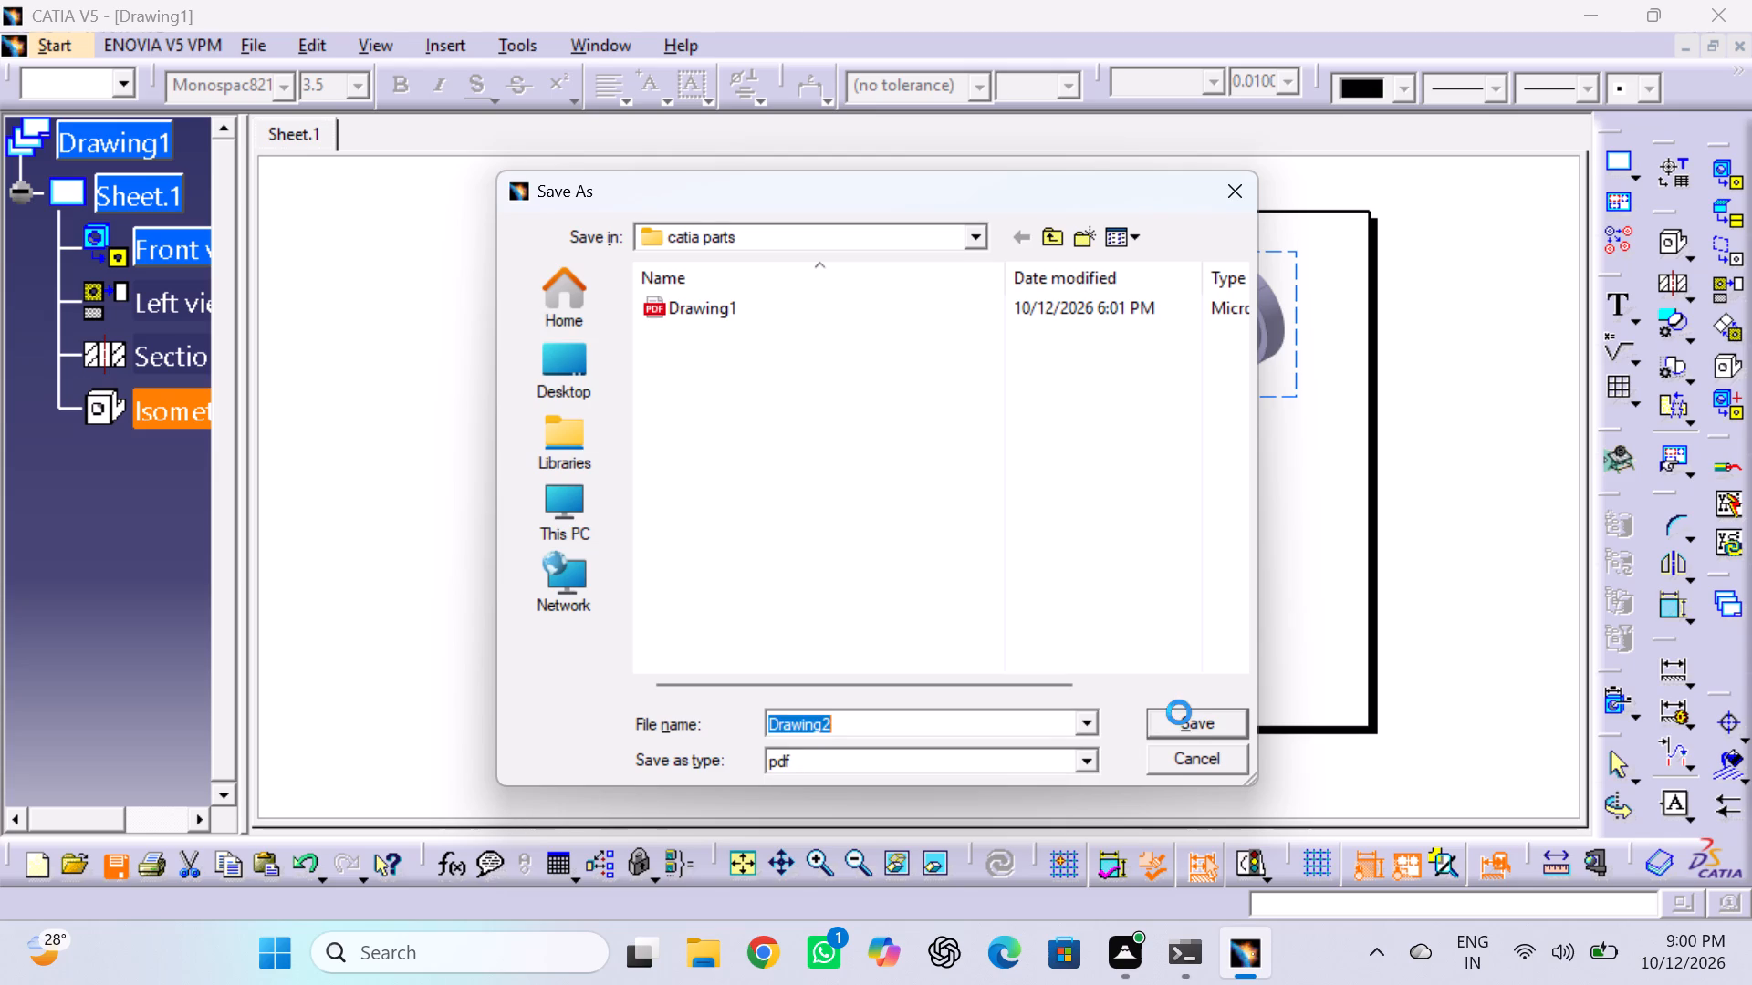